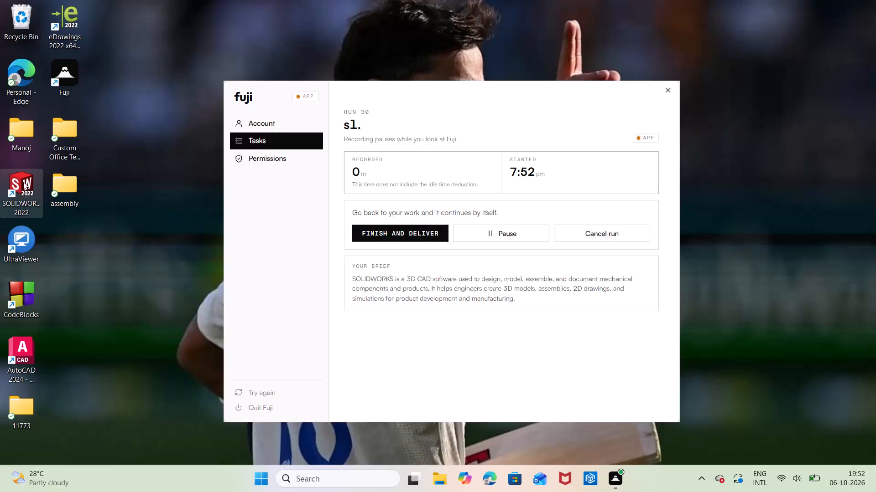
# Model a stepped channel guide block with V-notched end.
# Start SOLIDWORKS 2022 and dismiss its welcome window.
pyautogui.doubleClick(23, 182)
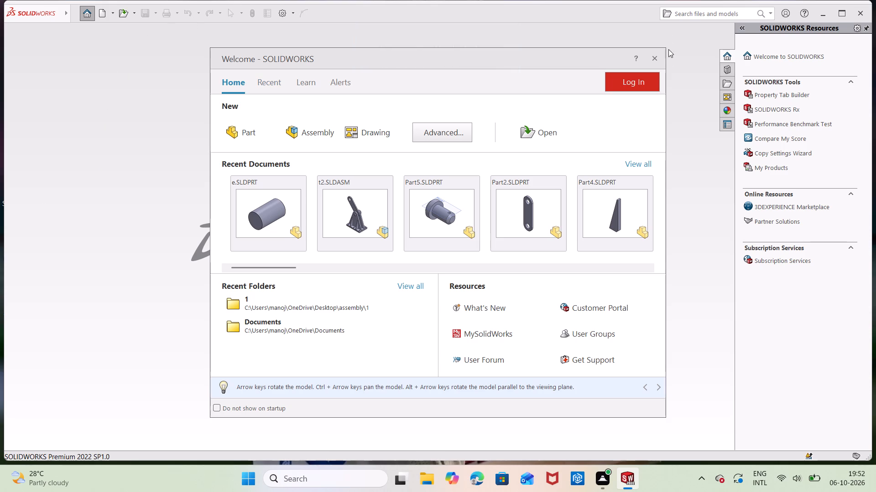
pyautogui.click(661, 58)
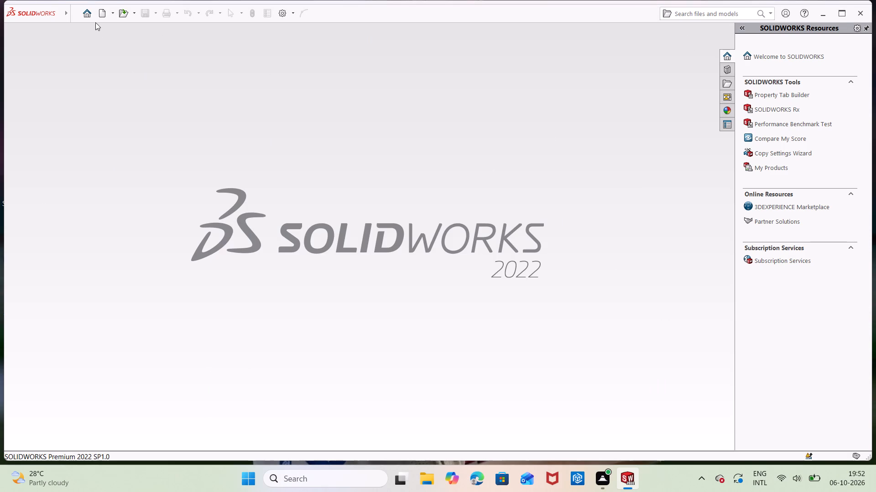
# Create a new part document.
pyautogui.click(111, 11)
pyautogui.click(112, 26)
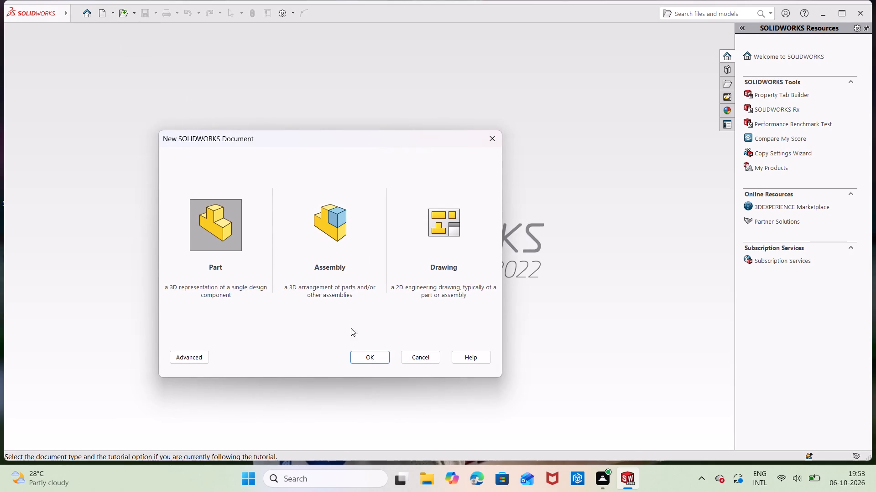
pyautogui.click(366, 357)
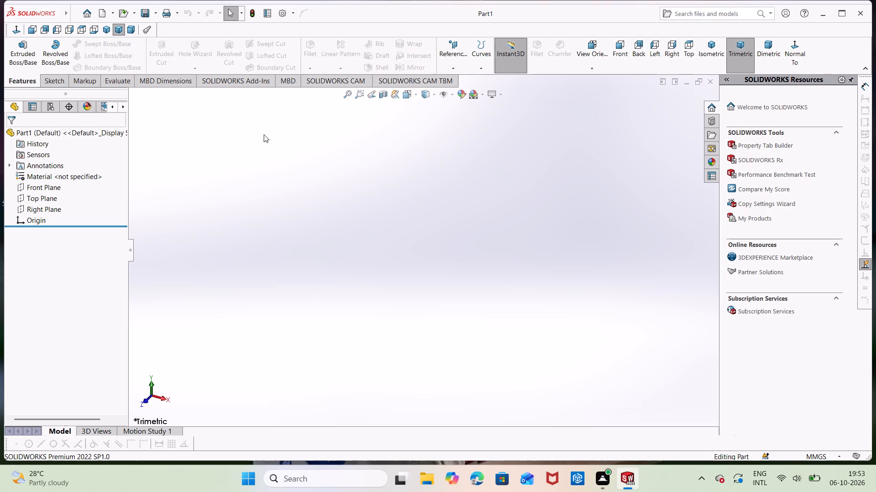
# Open the customization settings and examine the Sheet Metal commands available for the shortcut bars.
pyautogui.rightClick(265, 442)
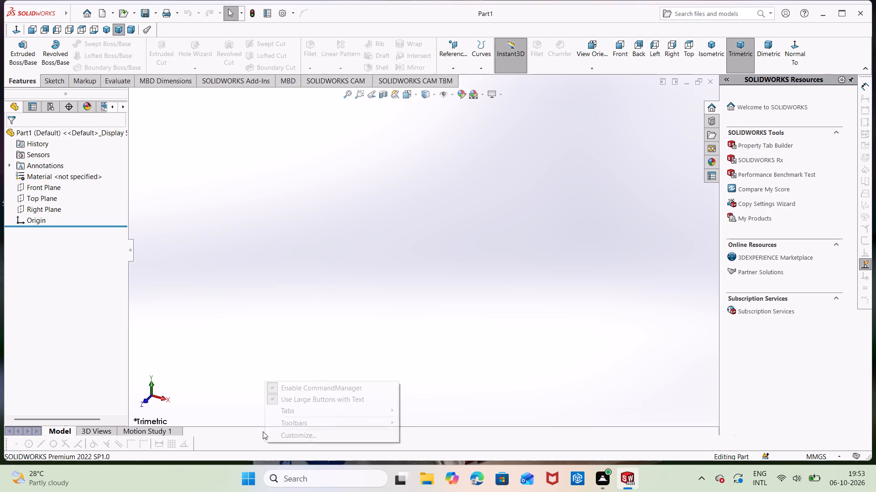
pyautogui.click(308, 432)
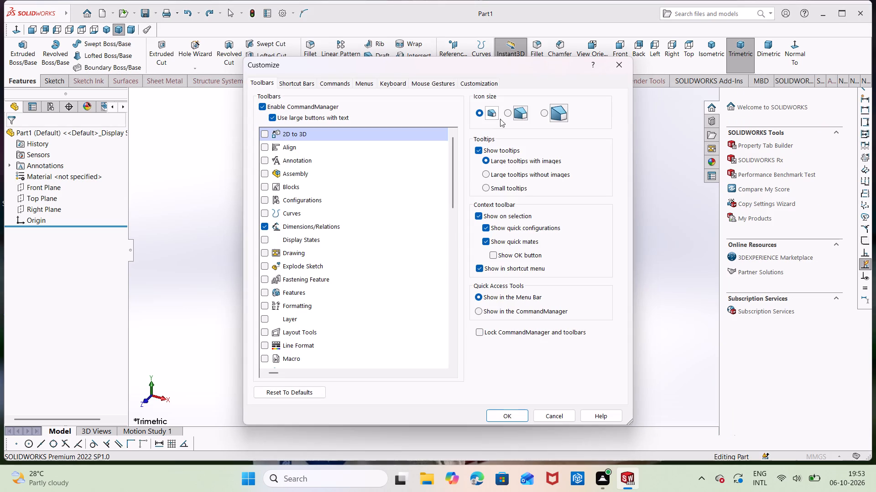
pyautogui.click(296, 84)
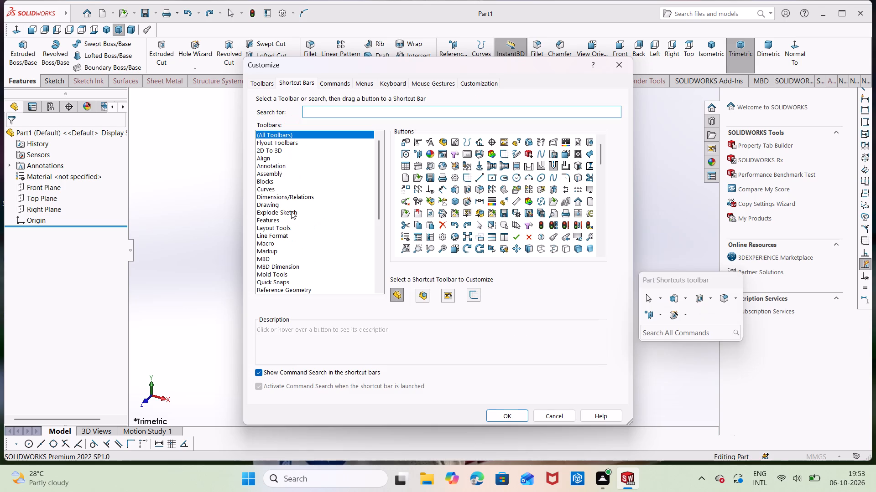
pyautogui.scroll(-16, 313, 215)
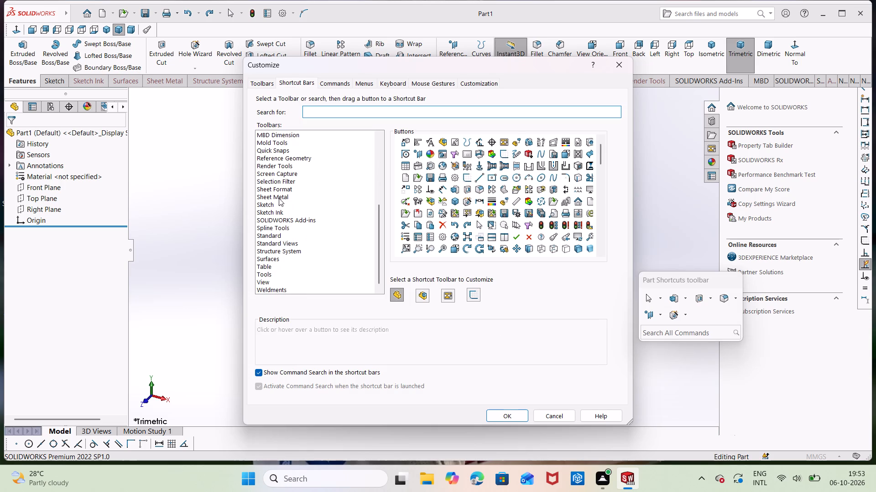
pyautogui.moveTo(279, 198); pyautogui.dragTo(235, 91)
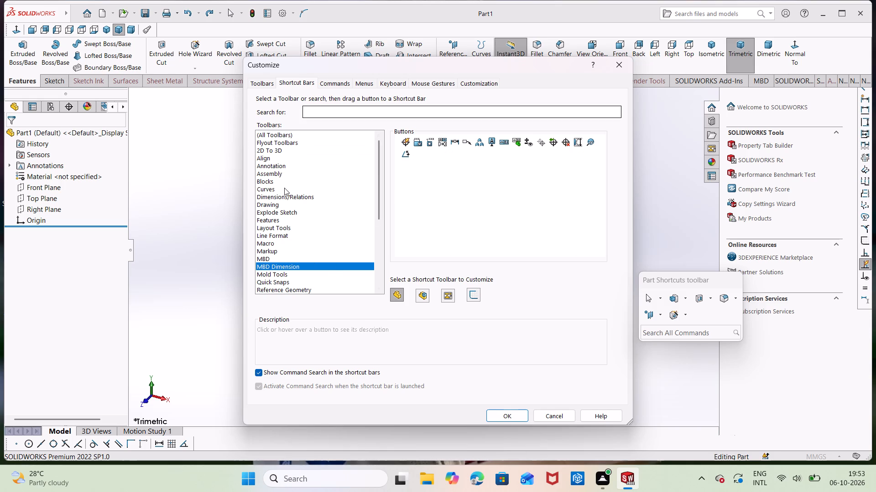
pyautogui.scroll(-8, 292, 185)
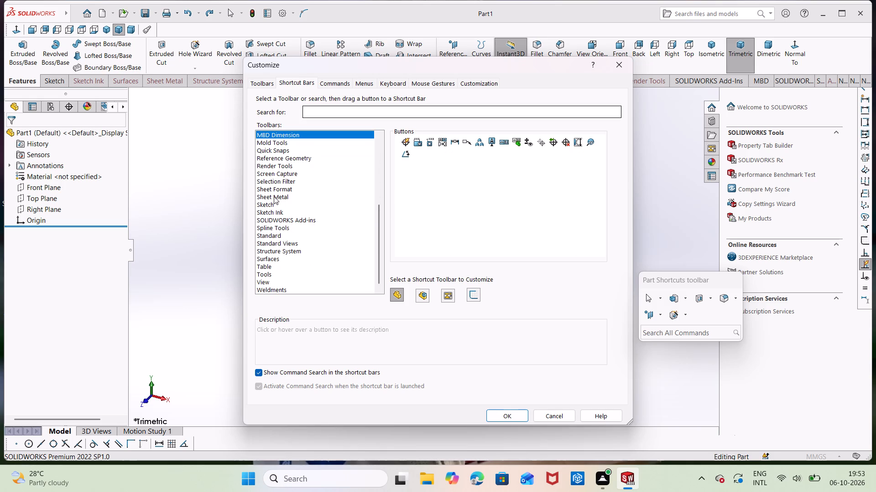
pyautogui.click(274, 196)
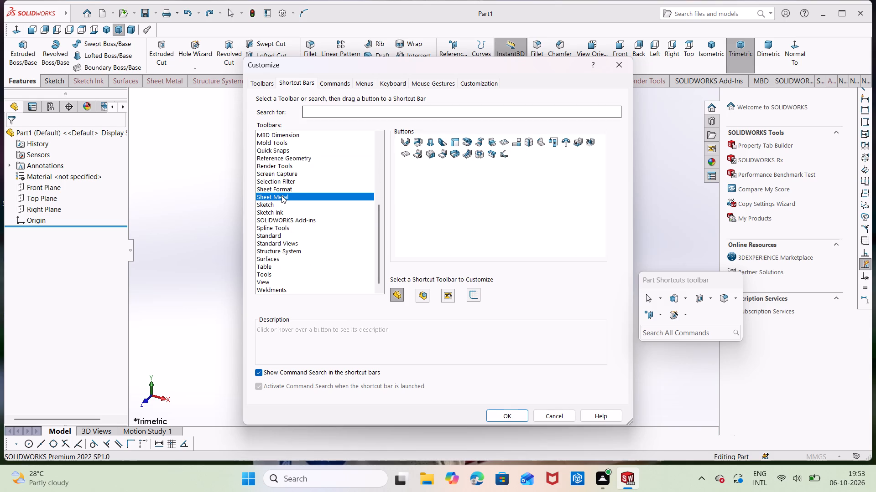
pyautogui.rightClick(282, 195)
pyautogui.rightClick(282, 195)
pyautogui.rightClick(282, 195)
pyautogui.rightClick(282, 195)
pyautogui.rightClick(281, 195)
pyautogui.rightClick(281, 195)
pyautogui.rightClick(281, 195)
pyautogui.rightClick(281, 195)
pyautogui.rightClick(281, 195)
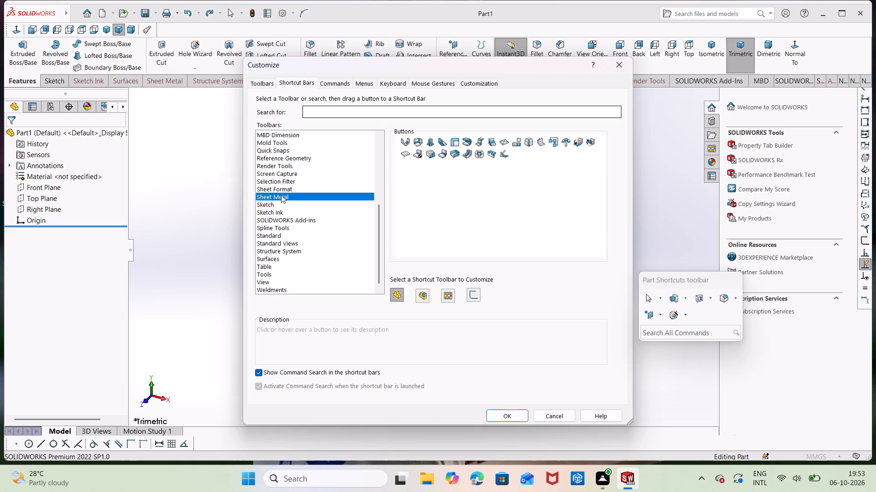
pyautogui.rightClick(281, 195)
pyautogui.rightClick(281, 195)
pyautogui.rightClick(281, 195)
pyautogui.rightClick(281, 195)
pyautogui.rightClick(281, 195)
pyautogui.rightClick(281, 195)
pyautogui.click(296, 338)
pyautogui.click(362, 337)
# Close the customization settings and look through the command sets from Sketch to SOLIDWORKS CAM TBM for sheet metal tools.
pyautogui.click(511, 415)
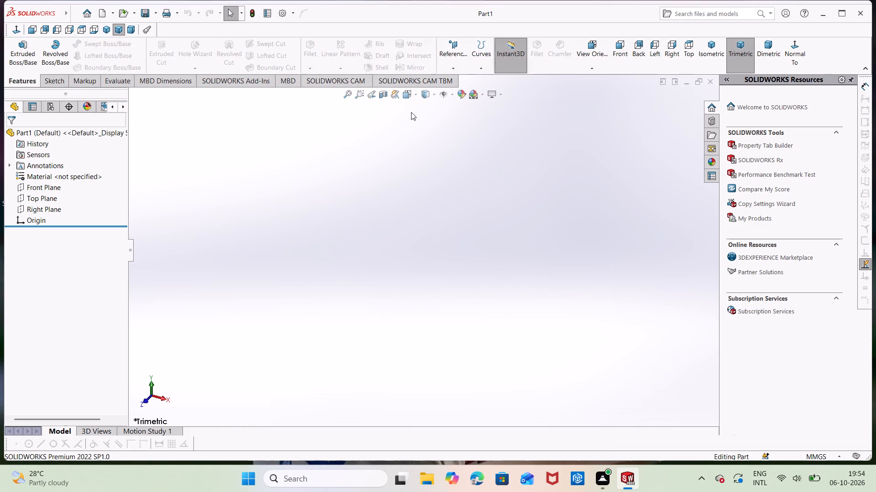
pyautogui.click(54, 82)
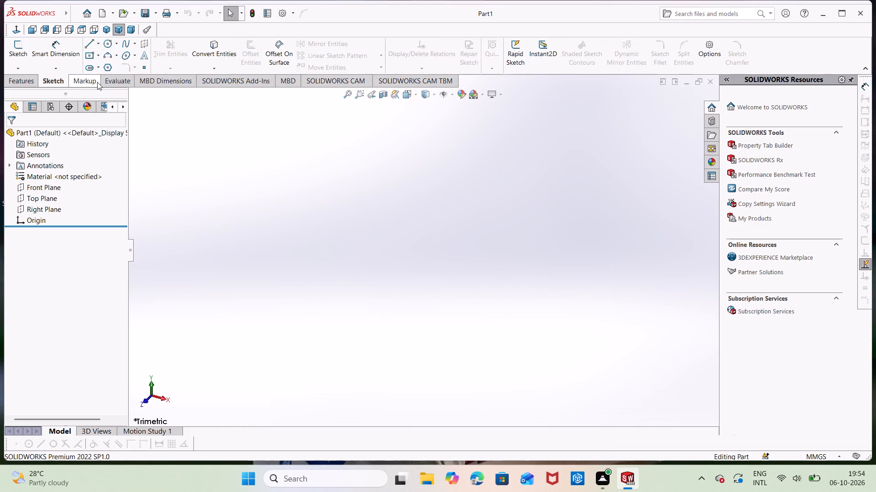
pyautogui.click(97, 82)
pyautogui.click(125, 81)
pyautogui.click(165, 81)
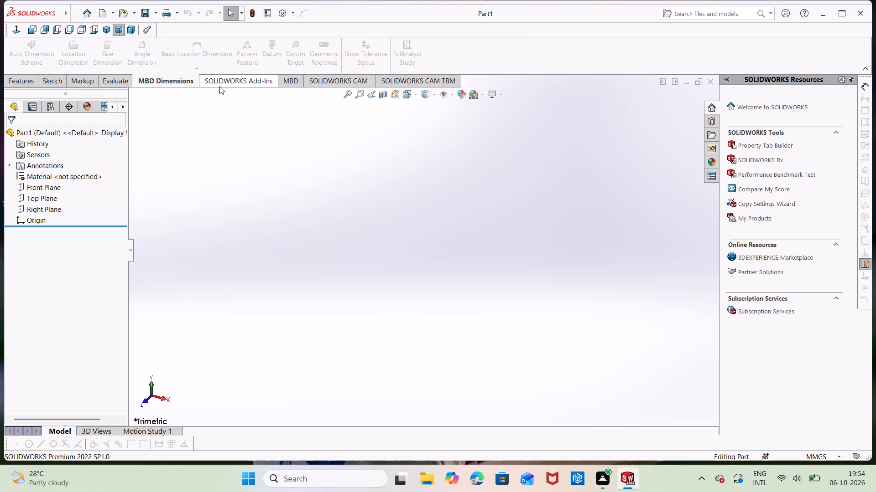
pyautogui.click(219, 86)
pyautogui.click(296, 84)
pyautogui.click(324, 82)
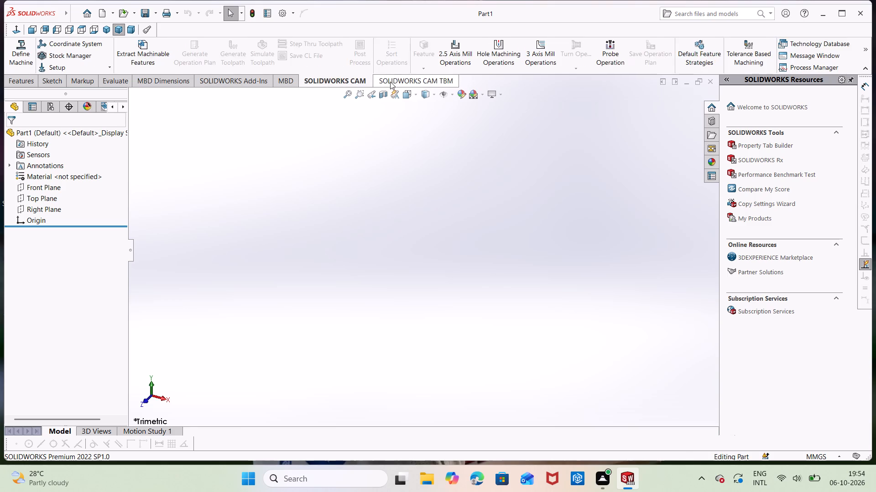
pyautogui.click(390, 82)
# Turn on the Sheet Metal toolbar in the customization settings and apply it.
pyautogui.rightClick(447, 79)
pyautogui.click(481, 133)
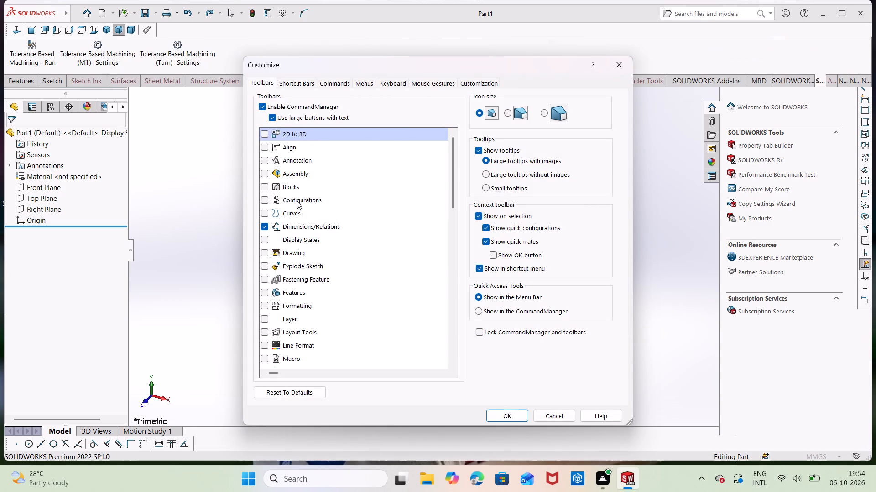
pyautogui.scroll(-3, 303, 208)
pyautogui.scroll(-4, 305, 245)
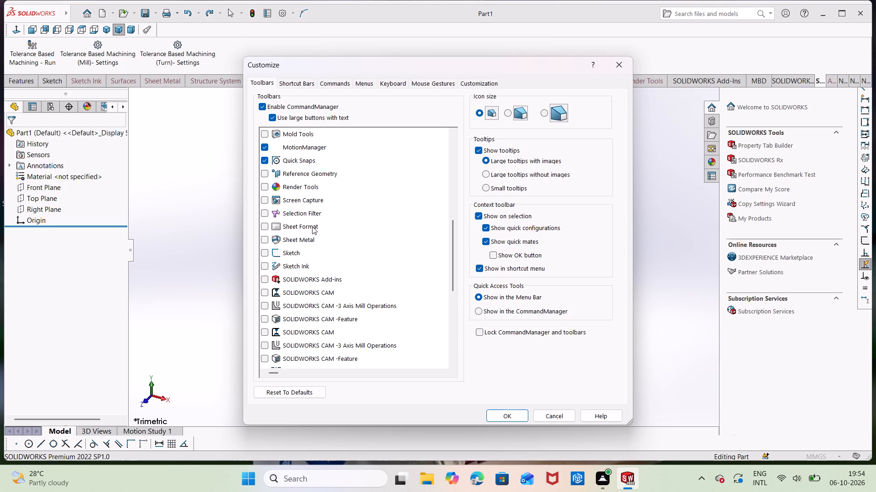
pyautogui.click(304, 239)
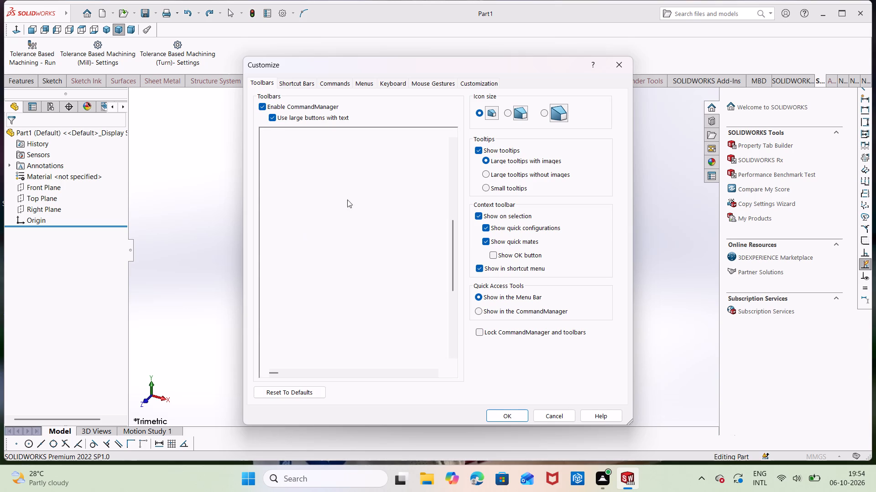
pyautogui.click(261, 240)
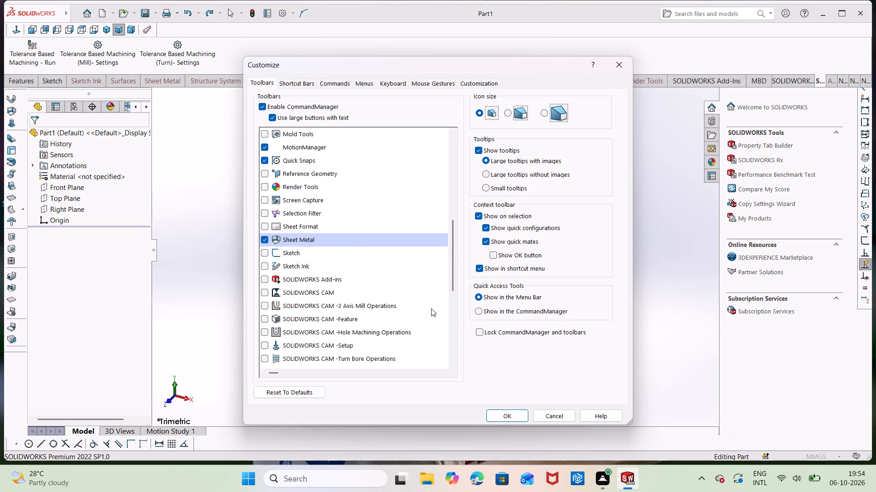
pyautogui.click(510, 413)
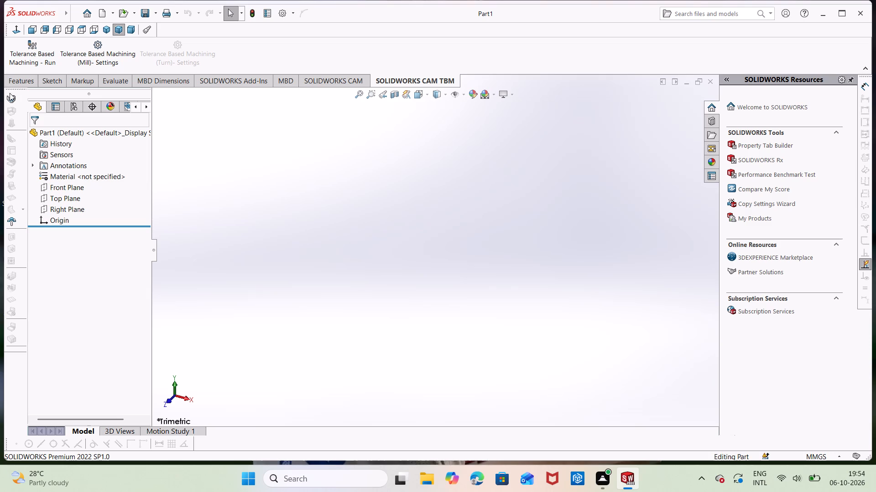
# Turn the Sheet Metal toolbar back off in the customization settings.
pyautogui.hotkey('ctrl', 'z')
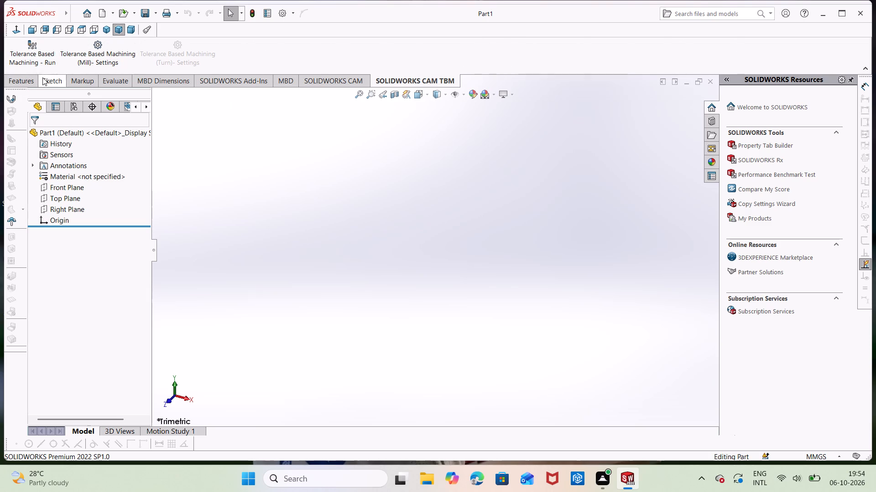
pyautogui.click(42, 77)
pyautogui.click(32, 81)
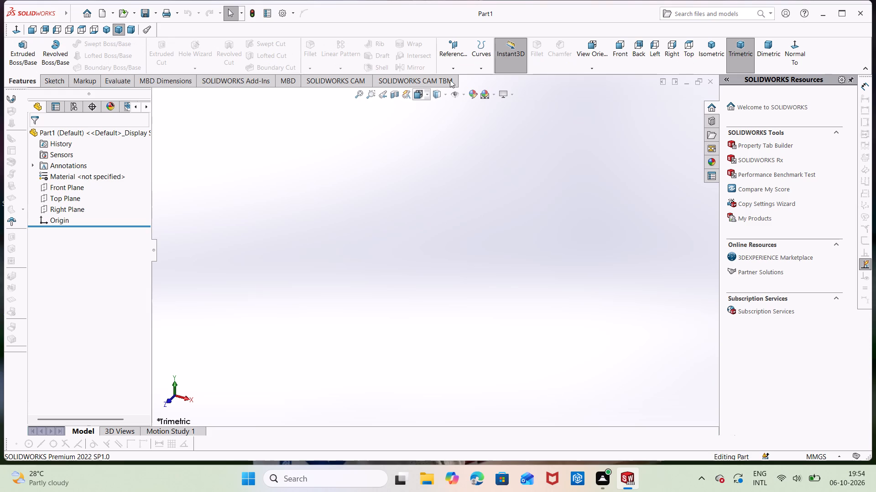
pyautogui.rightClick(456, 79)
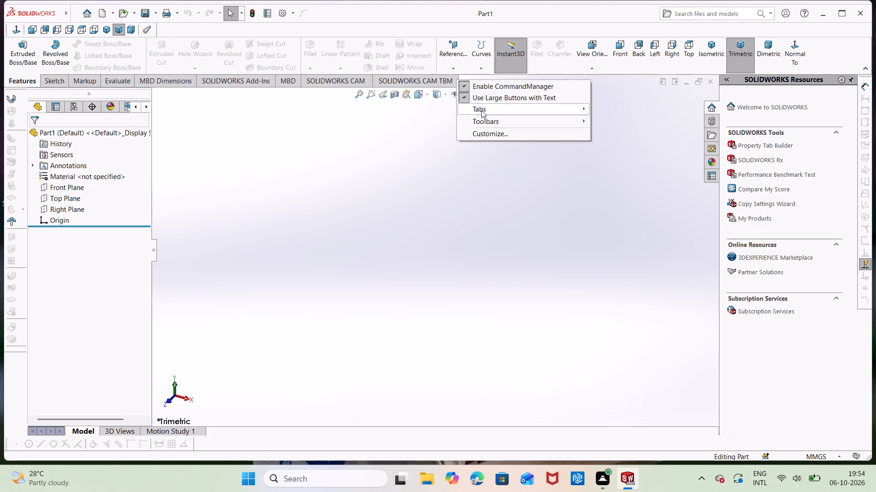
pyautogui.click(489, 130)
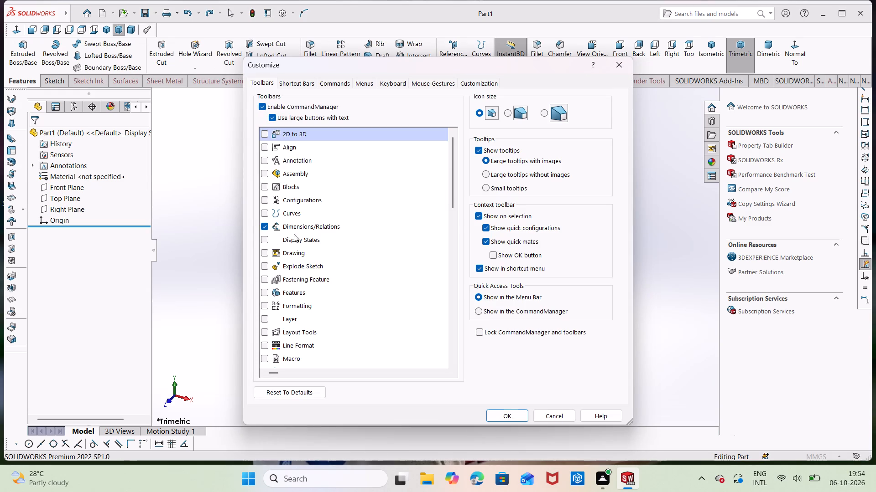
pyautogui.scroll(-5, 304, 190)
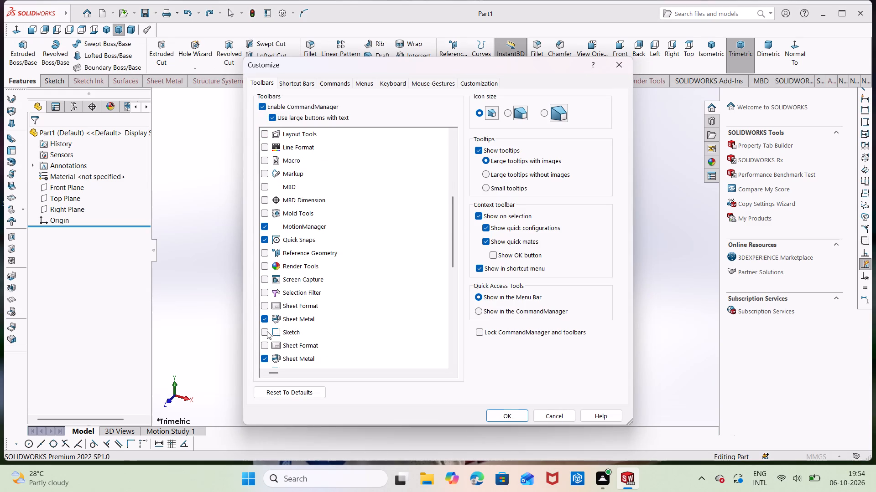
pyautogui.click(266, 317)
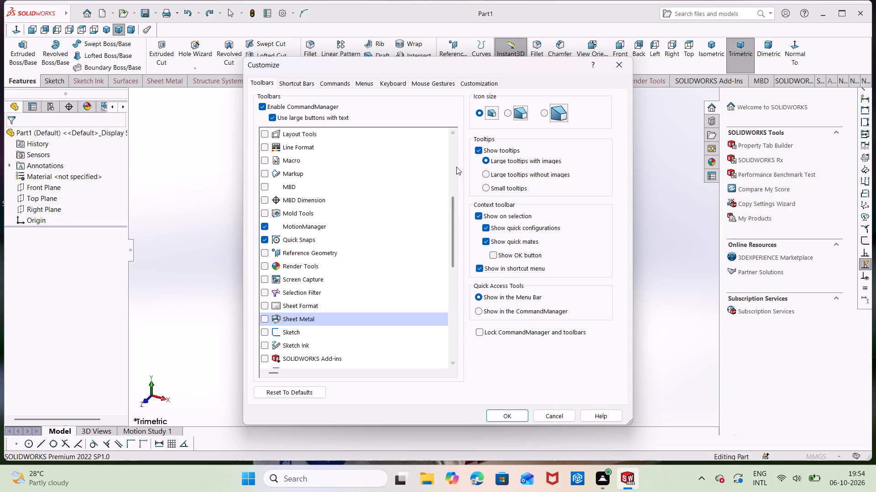
# Look through the toolbar list, shortcut bar, command and menu options in the customization settings.
pyautogui.scroll(7, 341, 202)
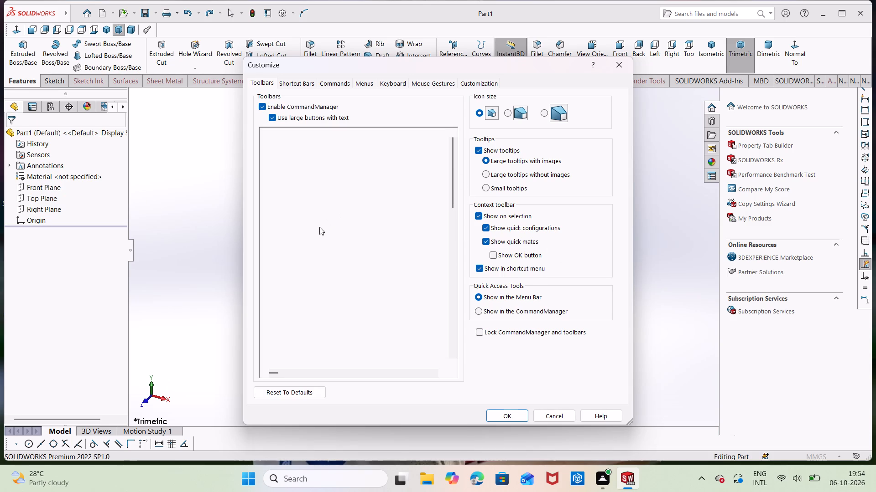
pyautogui.scroll(-3, 320, 242)
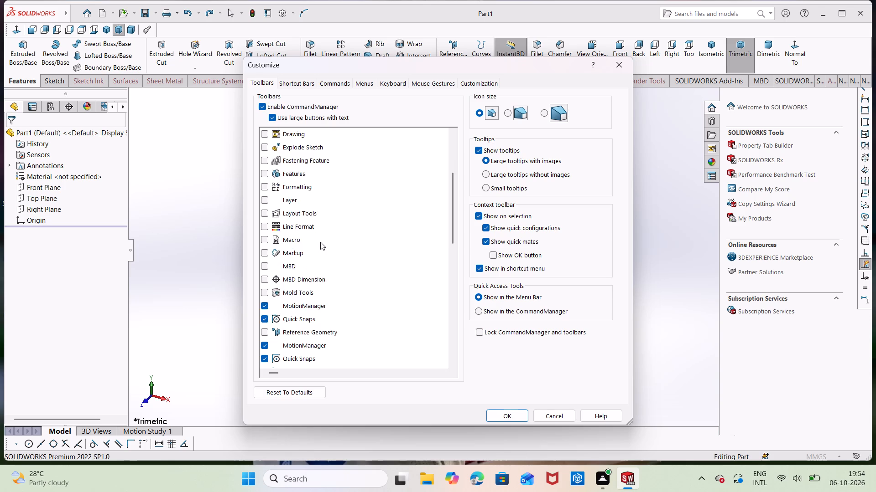
pyautogui.scroll(1, 320, 242)
pyautogui.scroll(-18, 320, 241)
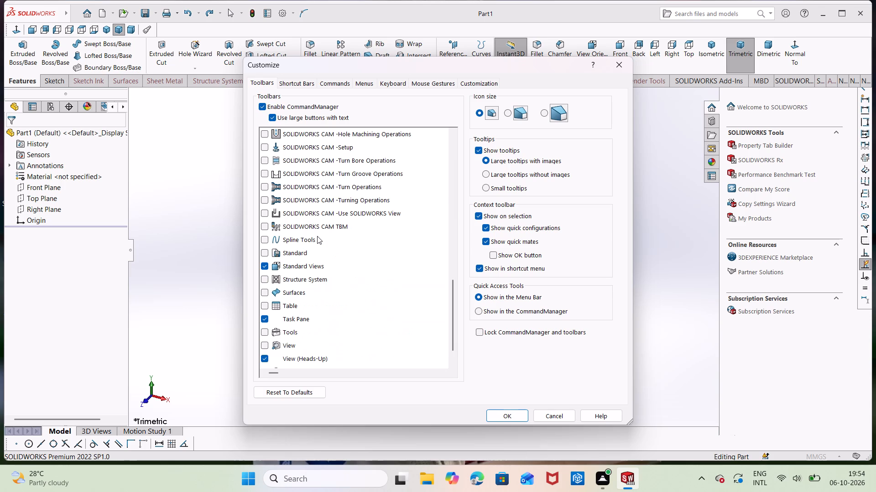
pyautogui.click(291, 83)
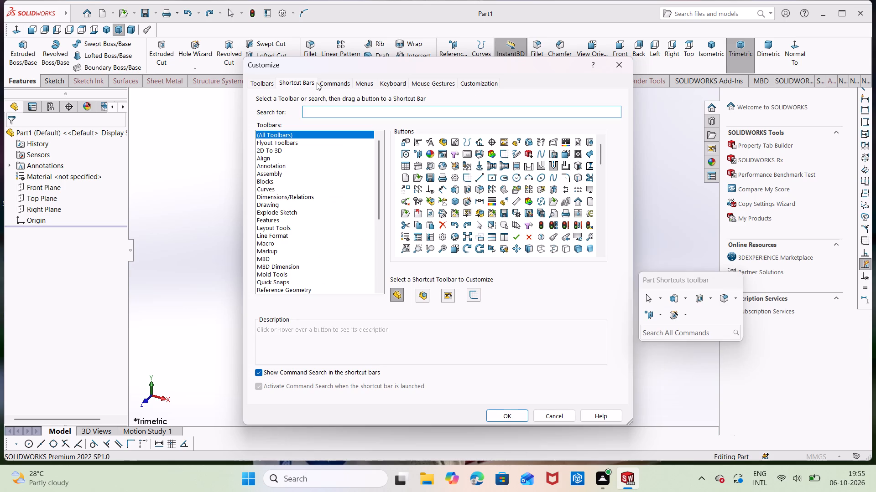
pyautogui.click(340, 85)
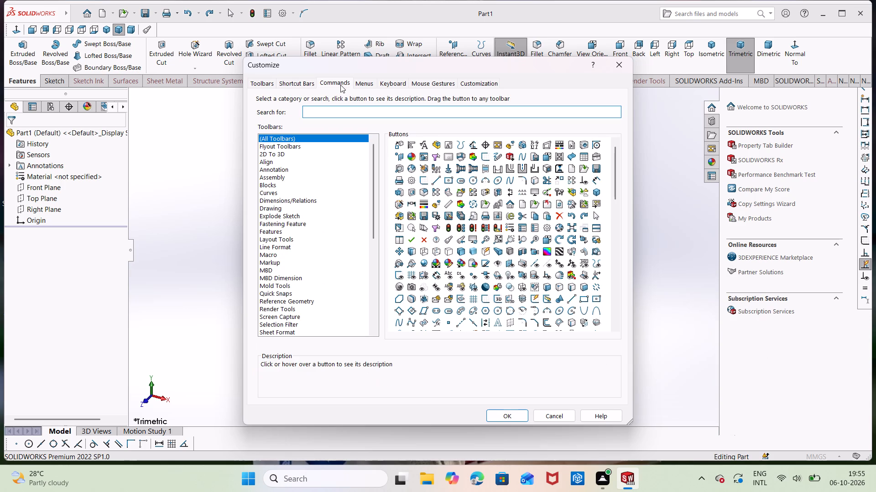
pyautogui.click(364, 87)
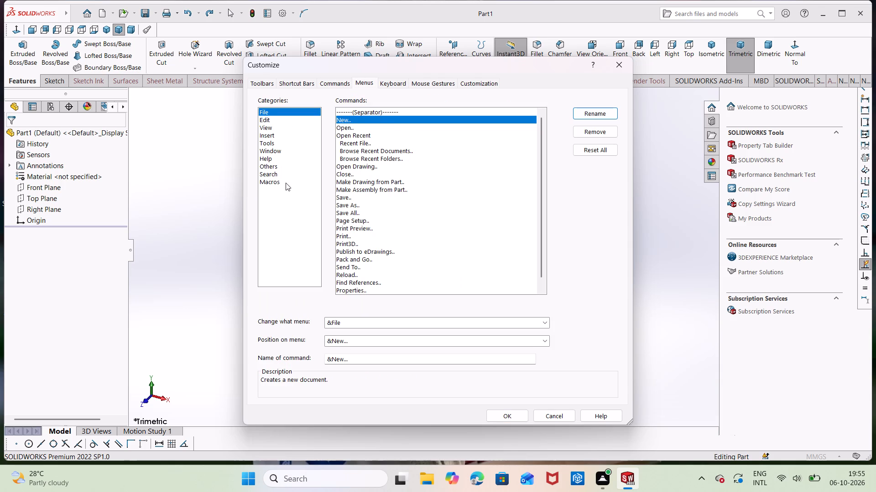
pyautogui.scroll(-12, 375, 192)
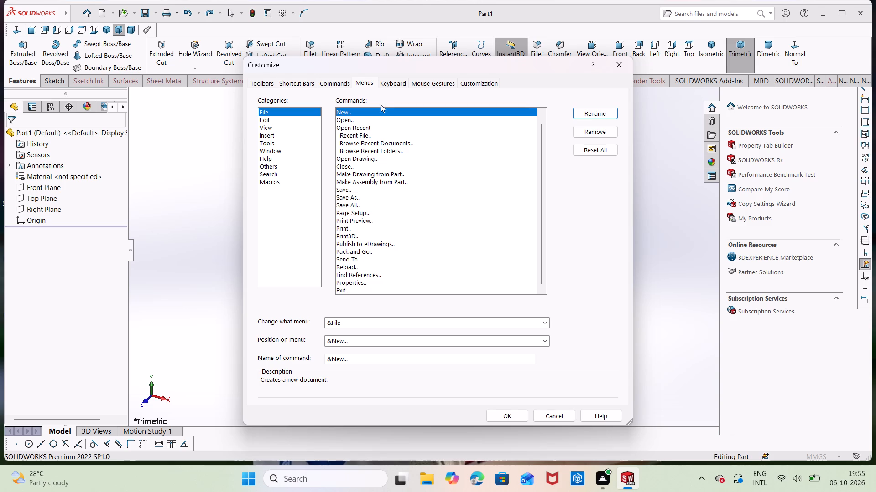
# Examine the keyboard shortcut assignments for the File and Edit commands in the customization settings.
pyautogui.click(397, 84)
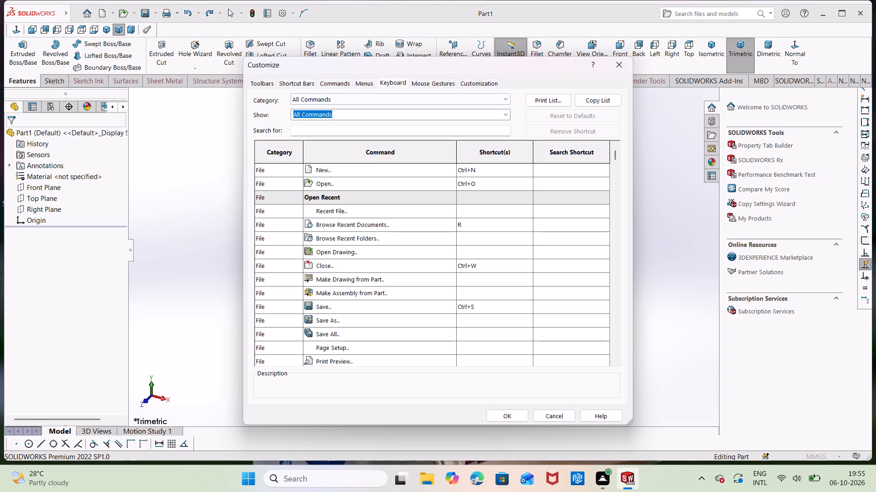
pyautogui.scroll(-5, 331, 277)
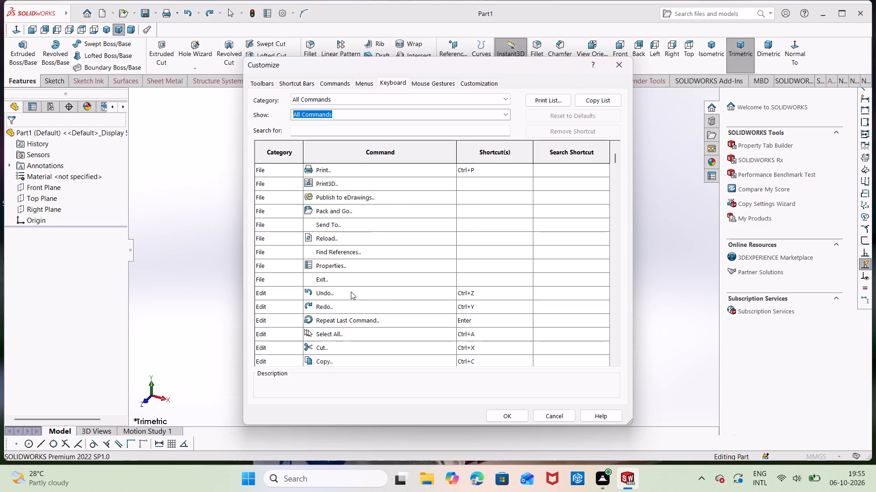
pyautogui.scroll(-10, 351, 292)
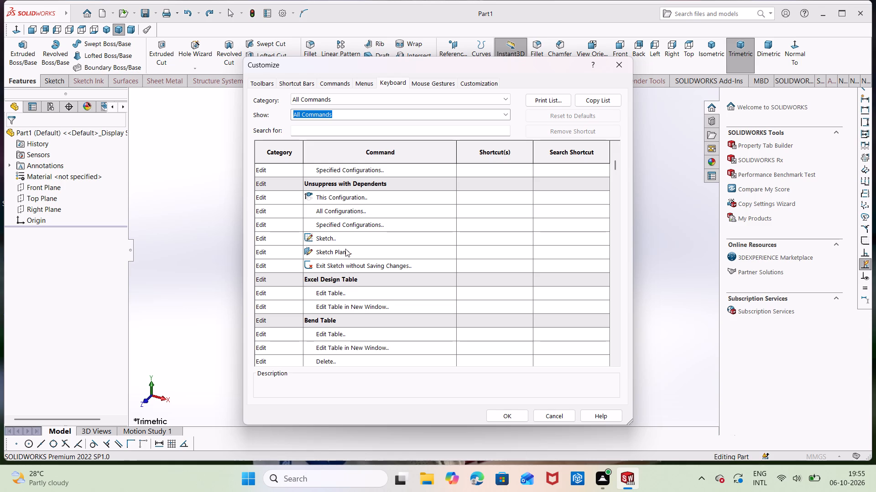
pyautogui.scroll(2, 357, 225)
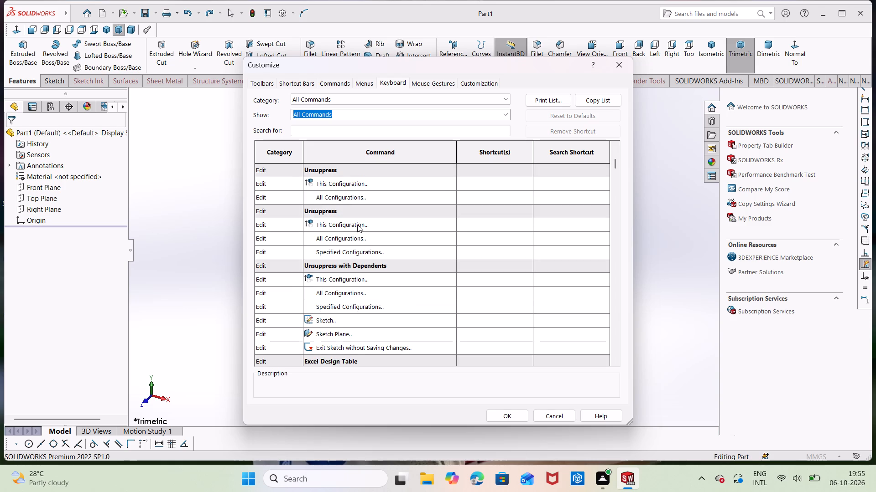
pyautogui.scroll(3, 357, 225)
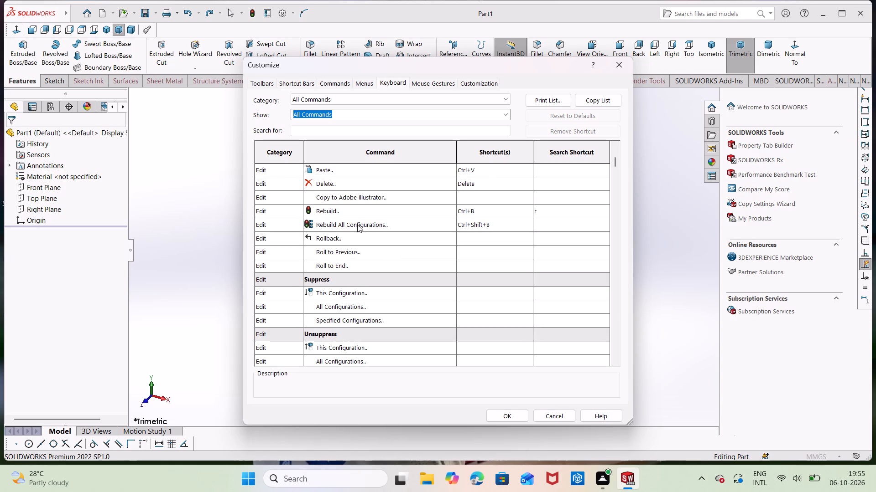
pyautogui.scroll(10, 357, 225)
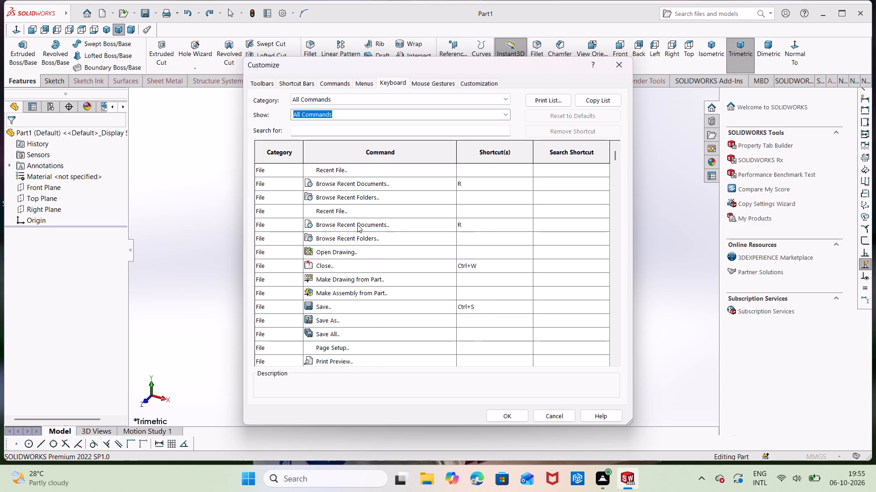
pyautogui.scroll(2, 357, 225)
# Examine the keyboard shortcut assignments from the File commands through the View commands, down to the Workspace and User Interface entries.
pyautogui.scroll(-4, 357, 225)
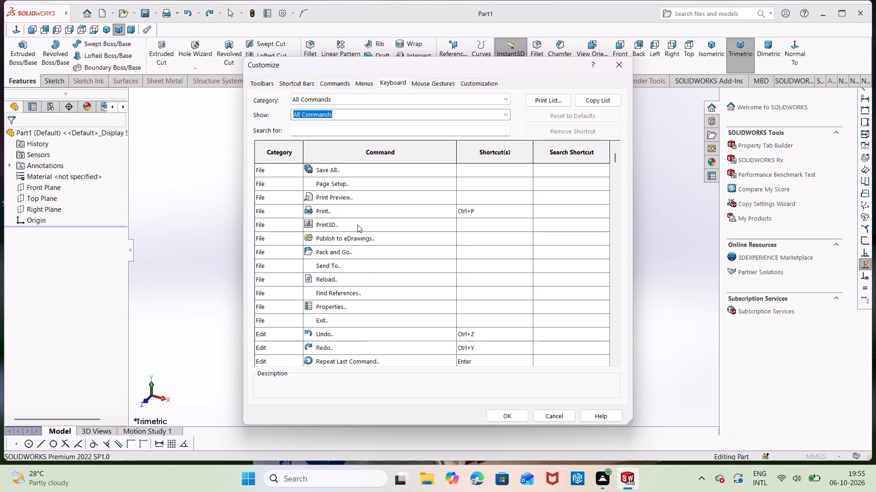
pyautogui.scroll(-7, 357, 225)
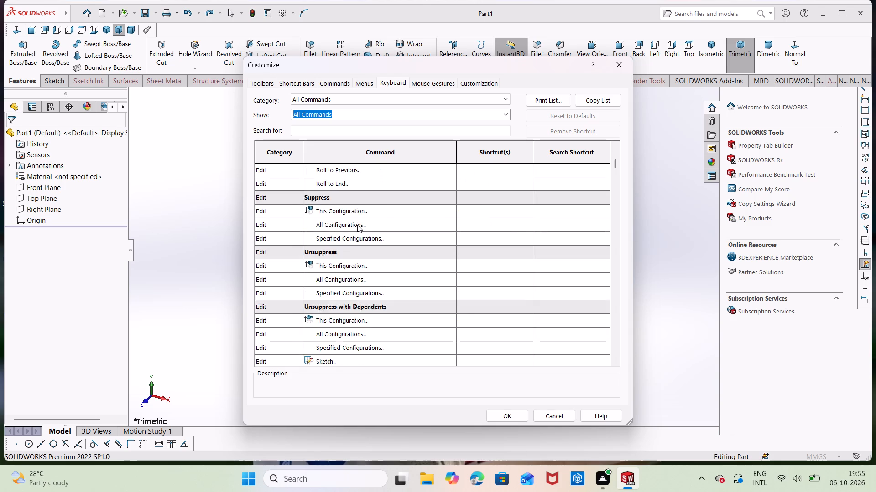
pyautogui.scroll(-10, 357, 225)
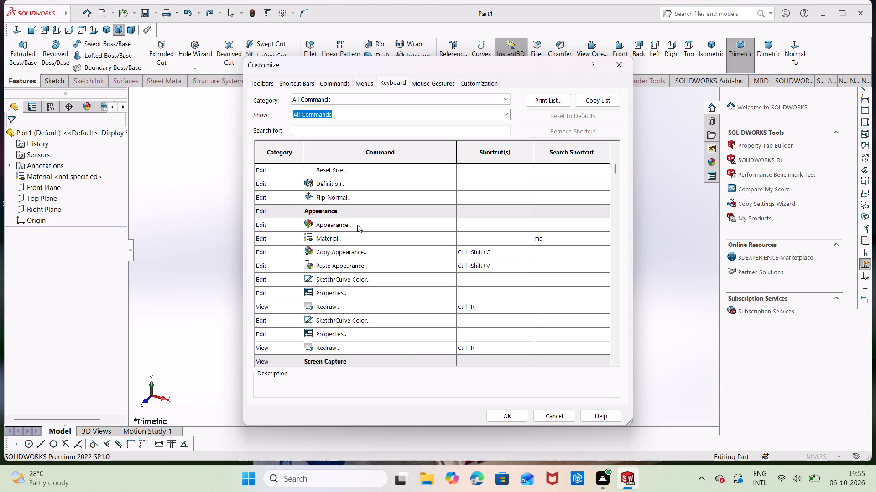
pyautogui.scroll(-5, 357, 225)
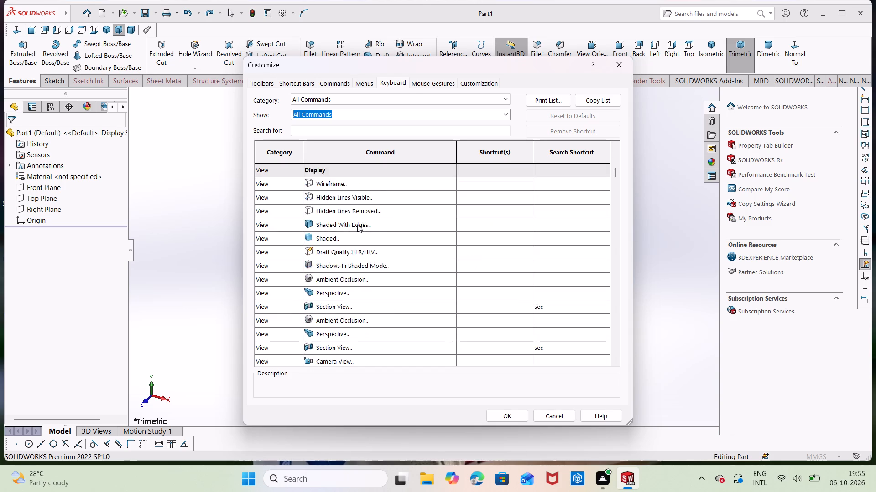
pyautogui.scroll(-10, 357, 225)
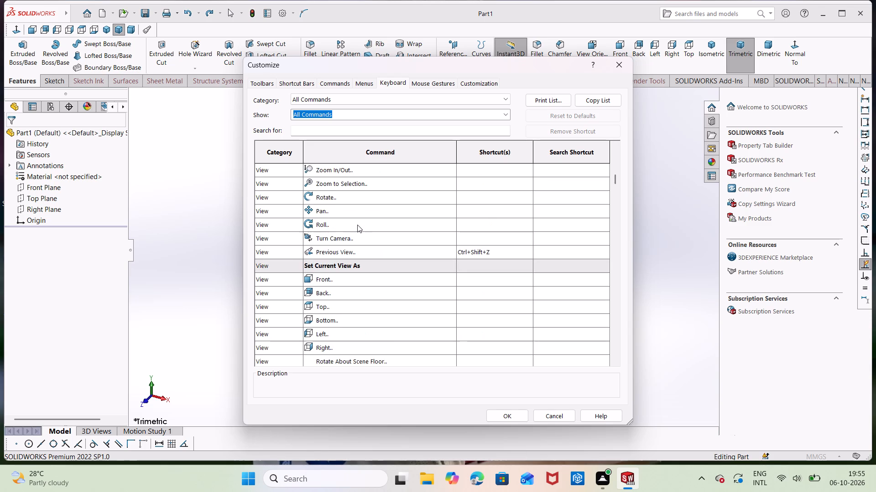
pyautogui.scroll(-5, 357, 225)
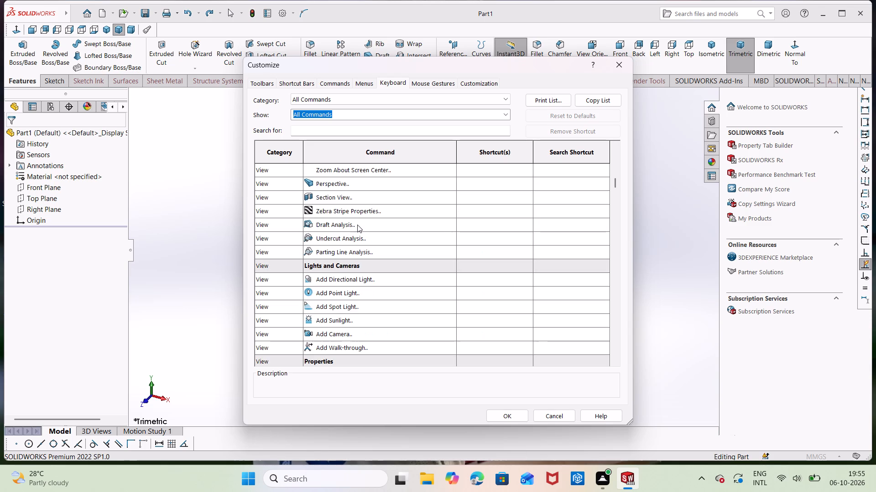
pyautogui.scroll(3, 357, 225)
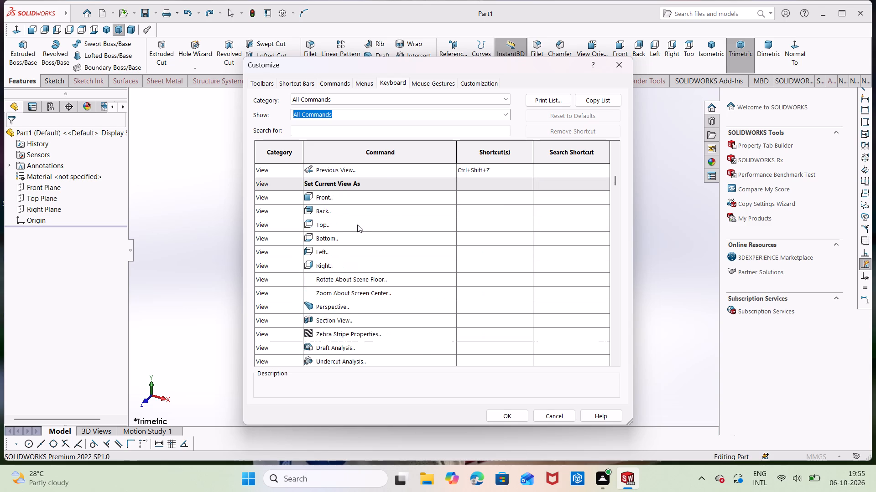
pyautogui.scroll(1, 357, 225)
pyautogui.scroll(-2, 357, 225)
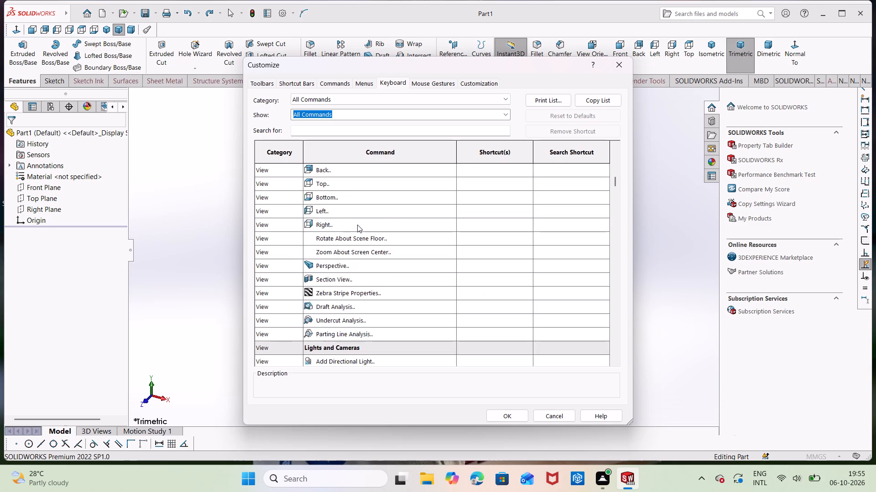
pyautogui.scroll(-10, 357, 225)
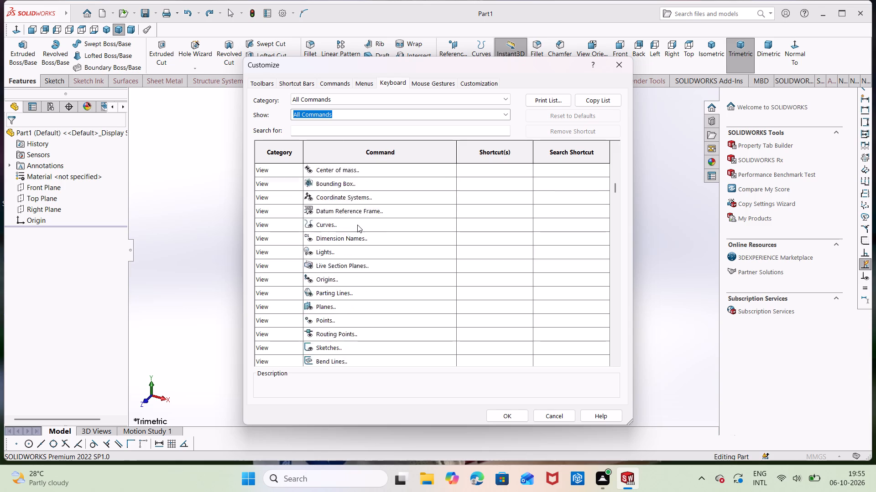
pyautogui.scroll(-17, 357, 225)
pyautogui.scroll(-10, 357, 225)
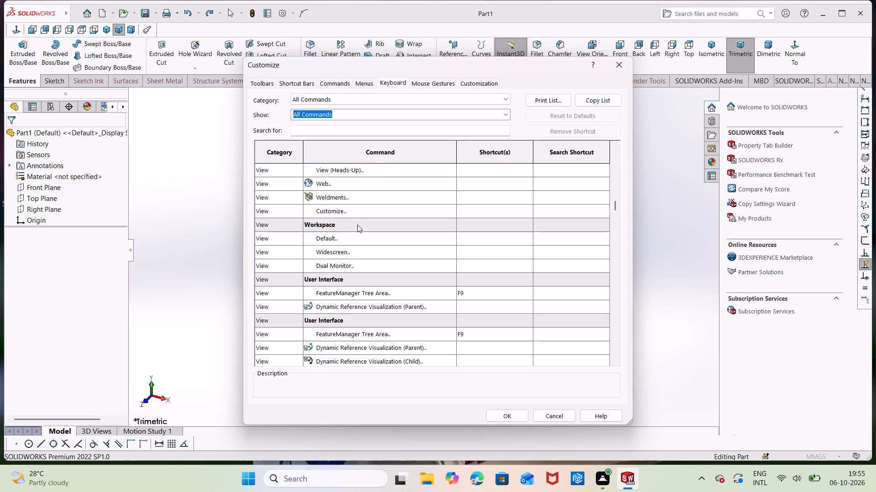
# Review the View toolbar entries around Sheet Metal and the Insert and Tools commands in the keyboard shortcut list.
pyautogui.scroll(9, 357, 225)
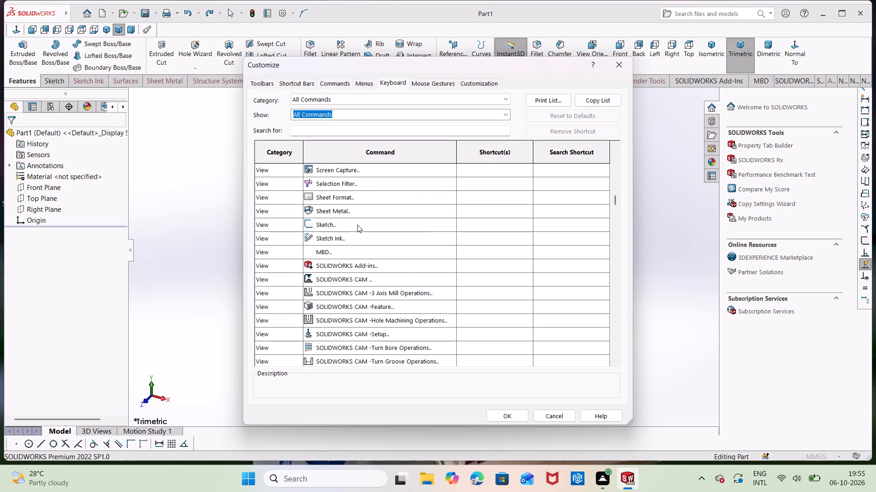
pyautogui.scroll(3, 334, 225)
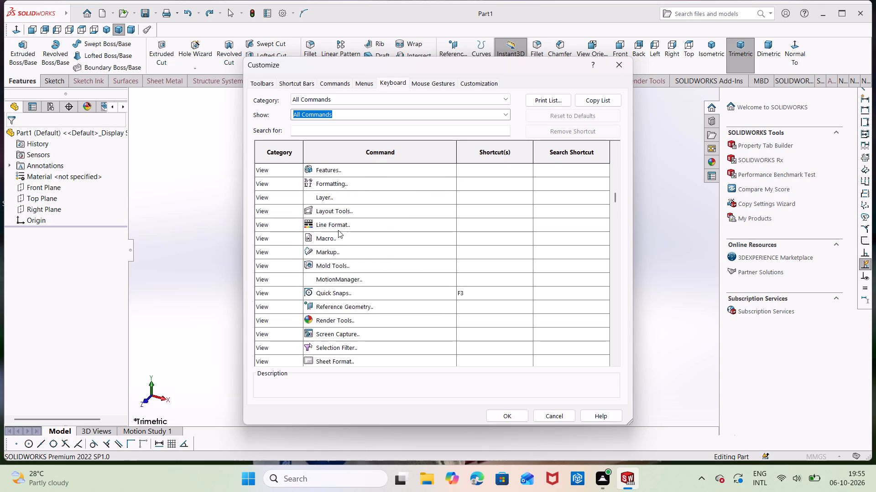
pyautogui.scroll(4, 338, 230)
pyautogui.scroll(-4, 343, 236)
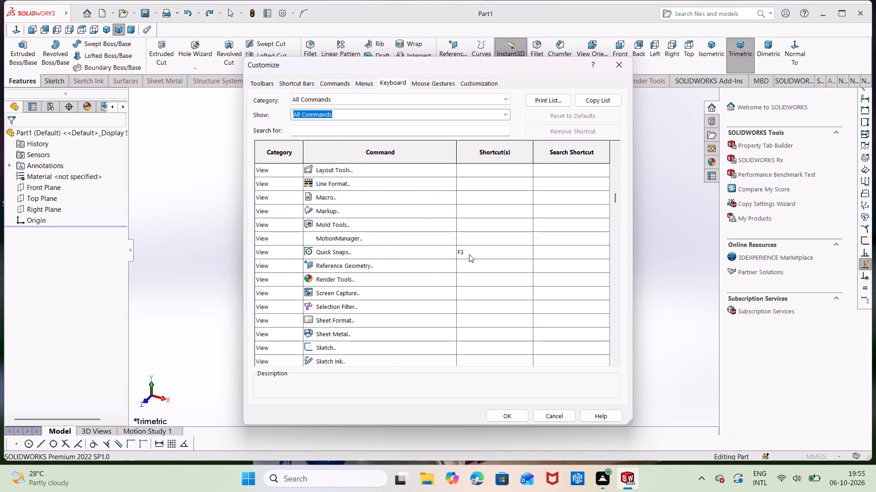
pyautogui.scroll(-12, 355, 282)
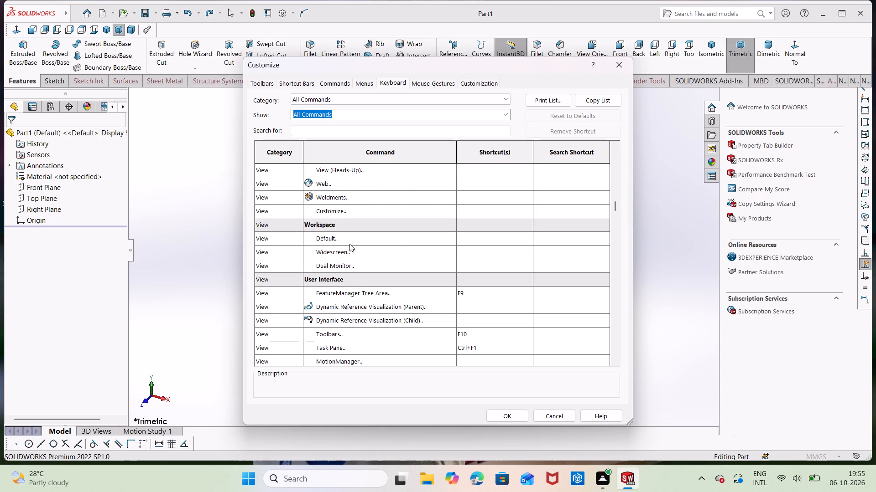
pyautogui.scroll(-13, 352, 234)
pyautogui.scroll(-17, 356, 235)
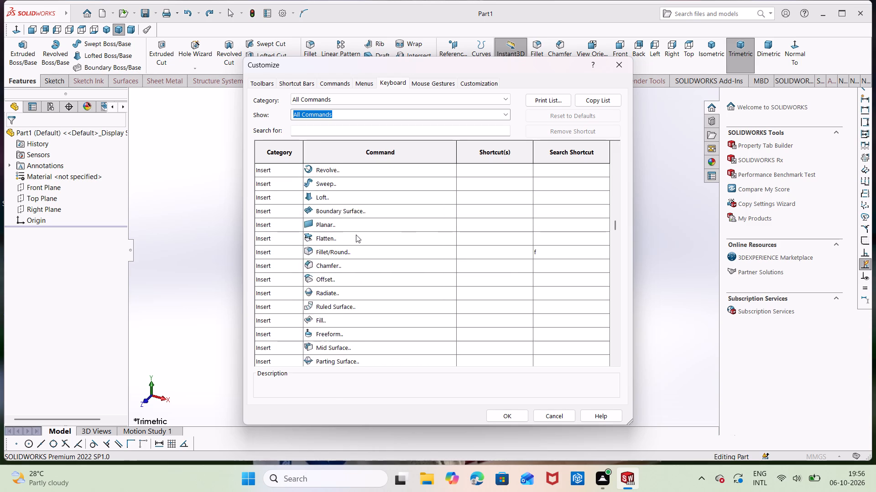
pyautogui.scroll(-20, 356, 235)
pyautogui.scroll(-20, 356, 235)
pyautogui.scroll(-9, 356, 235)
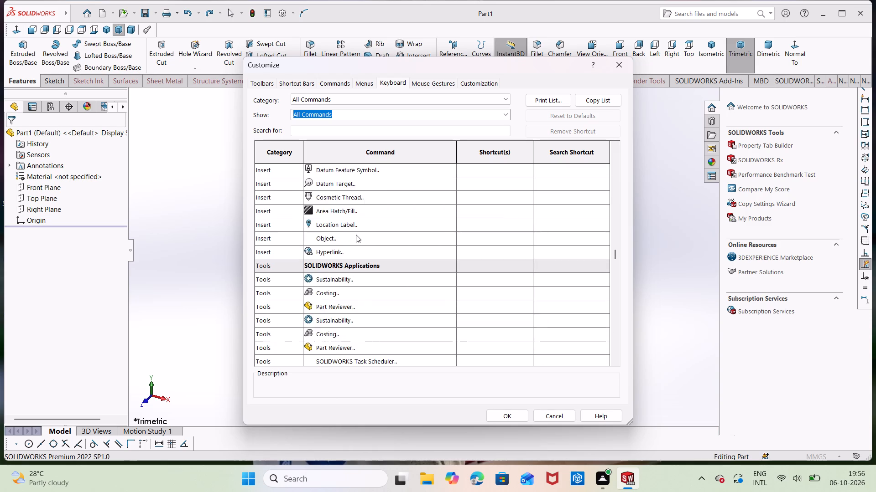
pyautogui.scroll(-12, 356, 235)
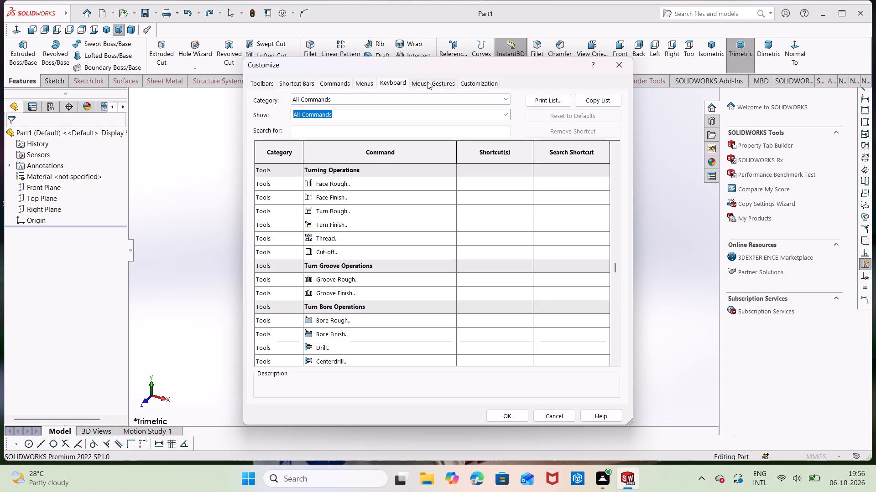
# Examine the mouse gesture settings and the available gesture counts, and move the Mouse Gesture Guide over the customization window.
pyautogui.click(427, 82)
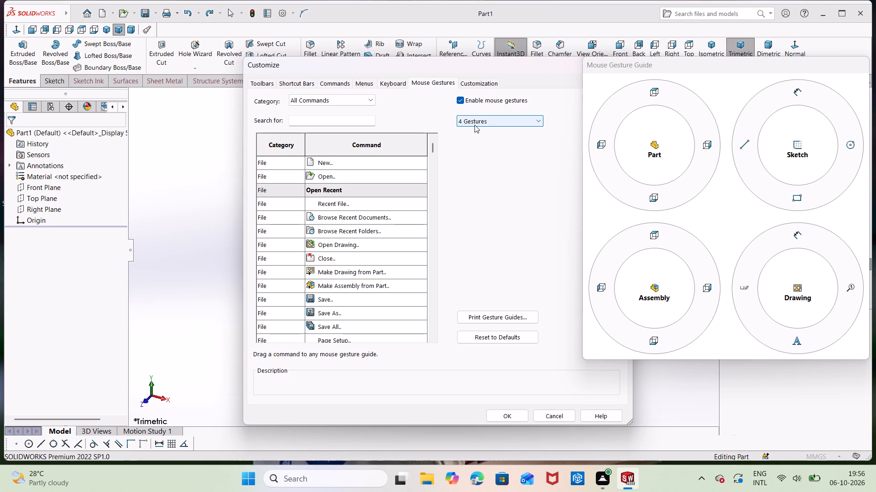
pyautogui.click(474, 125)
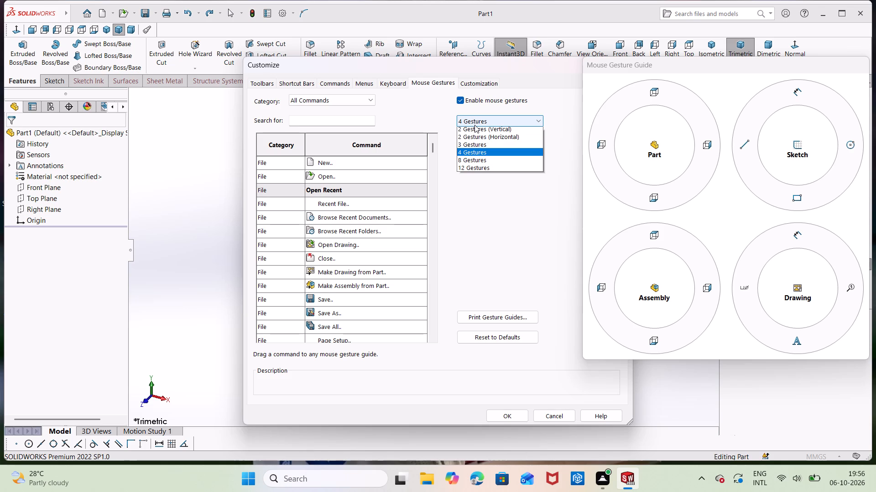
pyautogui.click(474, 125)
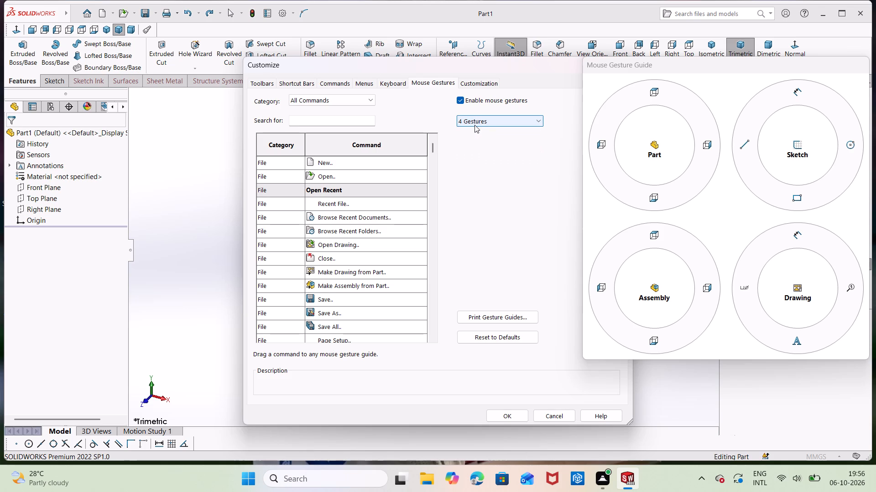
pyautogui.click(496, 181)
pyautogui.moveTo(721, 65); pyautogui.dragTo(446, 136)
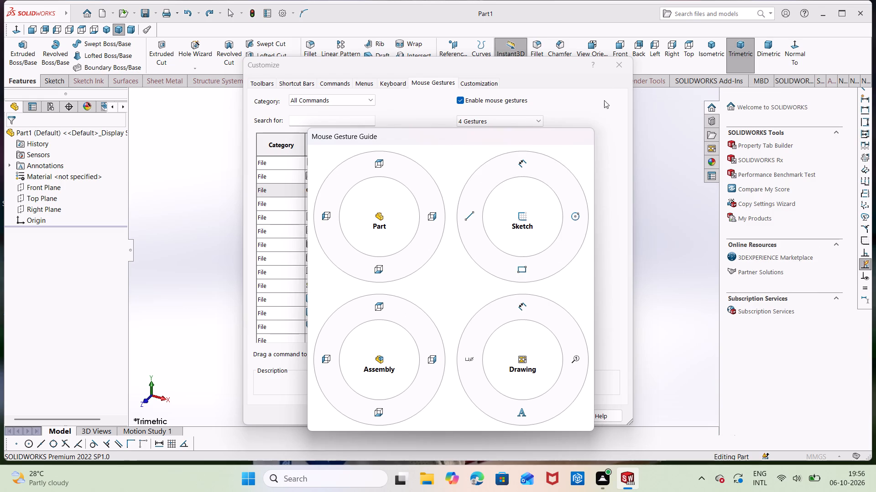
# Close the customization settings and collapse the SOLIDWORKS Resources pane to enlarge the graphics area.
pyautogui.click(628, 62)
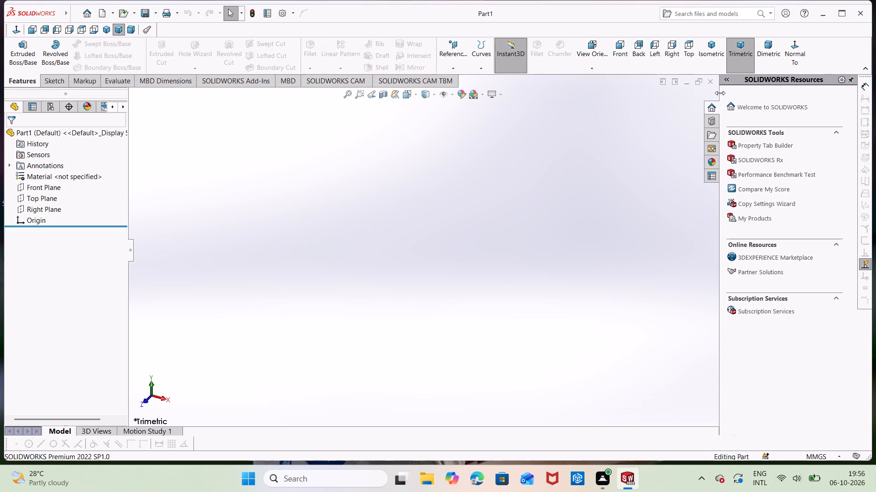
pyautogui.moveTo(720, 93); pyautogui.dragTo(861, 86)
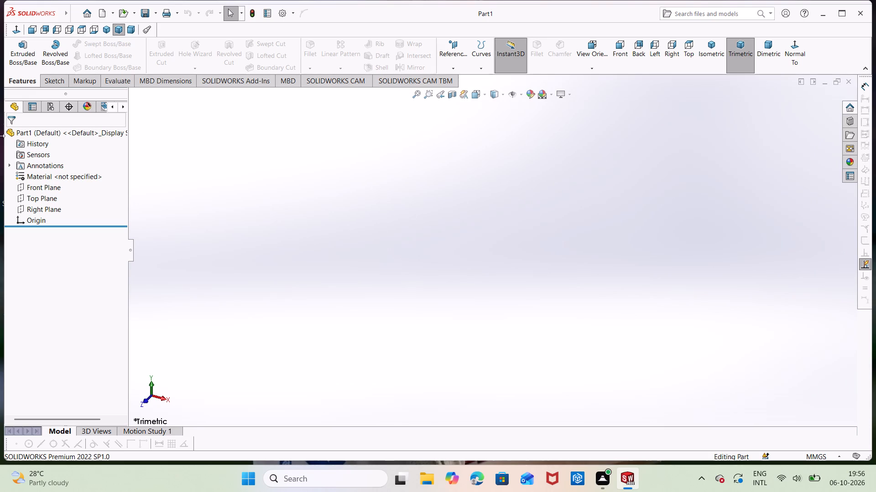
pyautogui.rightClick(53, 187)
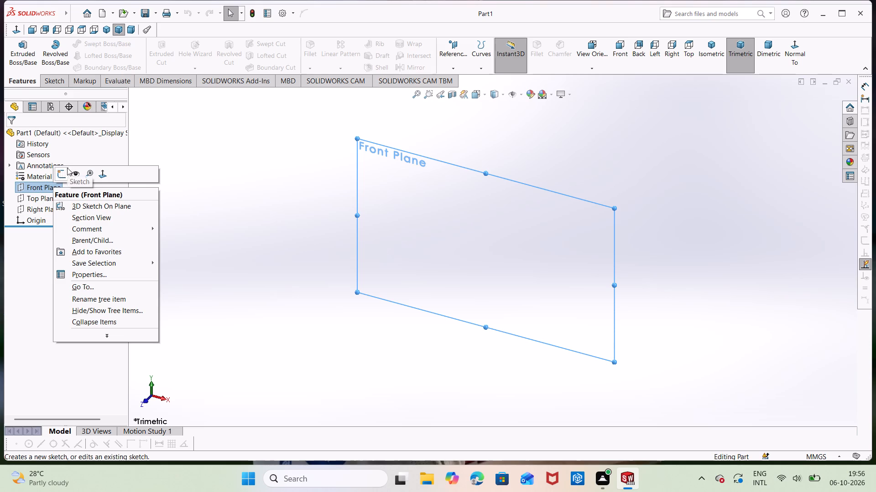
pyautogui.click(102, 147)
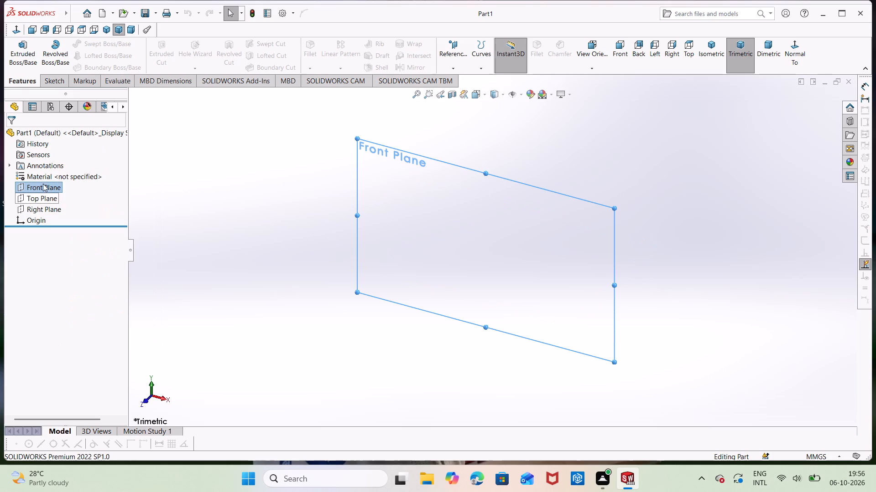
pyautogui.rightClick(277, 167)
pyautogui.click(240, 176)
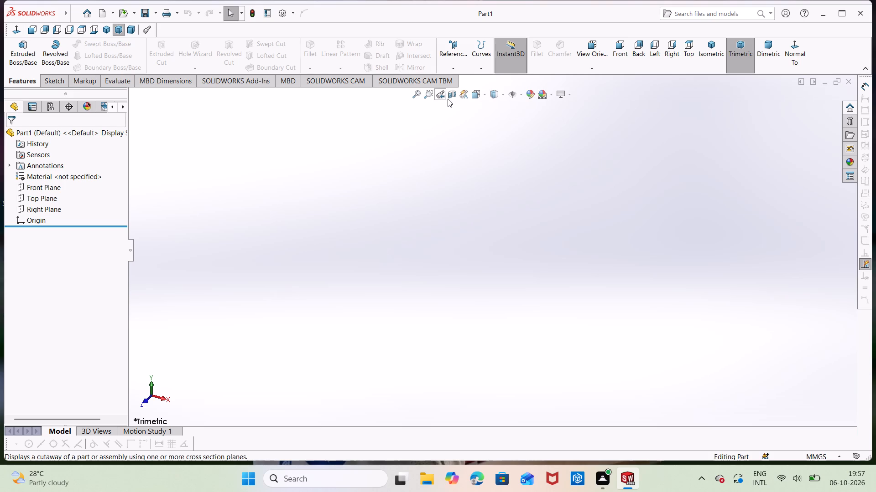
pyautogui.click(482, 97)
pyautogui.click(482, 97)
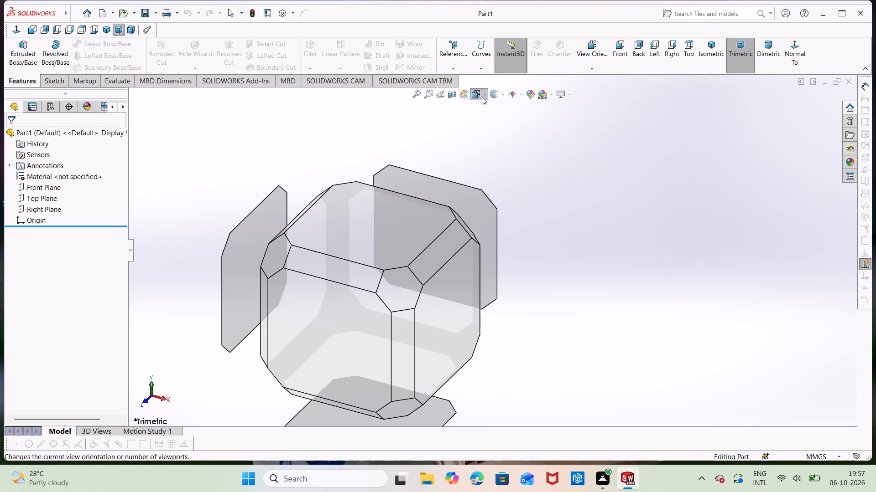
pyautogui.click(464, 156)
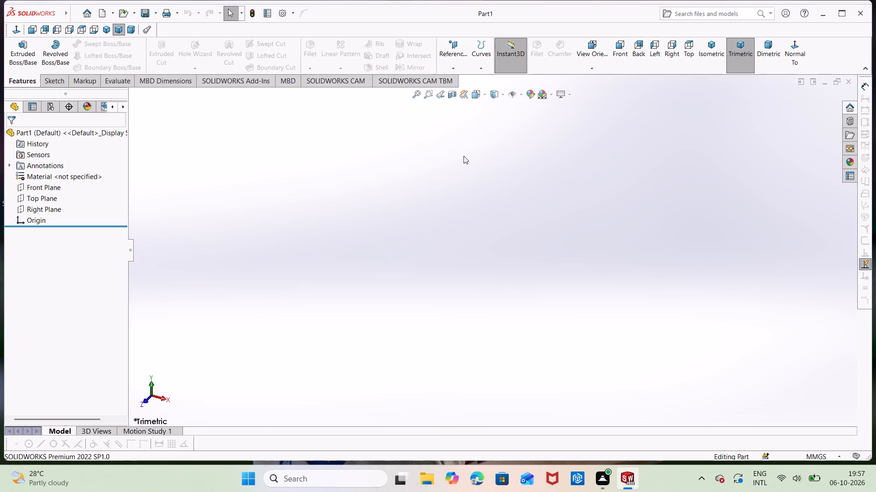
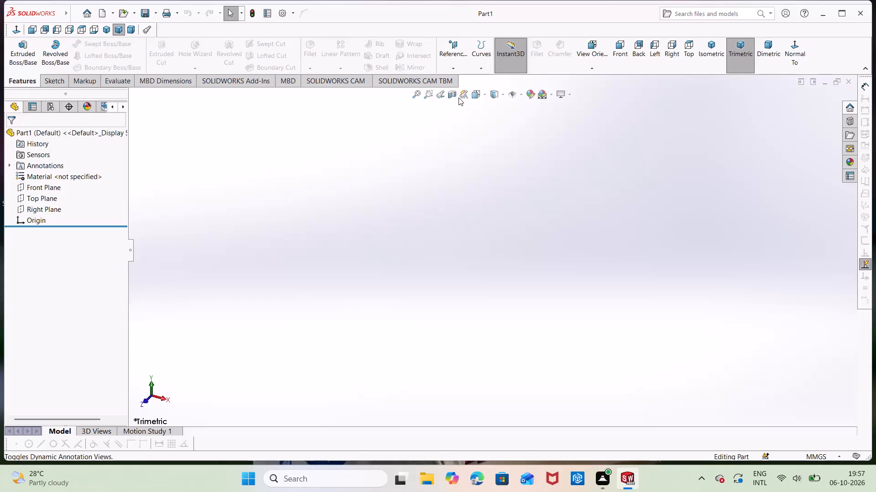
# Switch the empty part to the Front view using the View Selector cube.
pyautogui.click(484, 95)
pyautogui.click(378, 316)
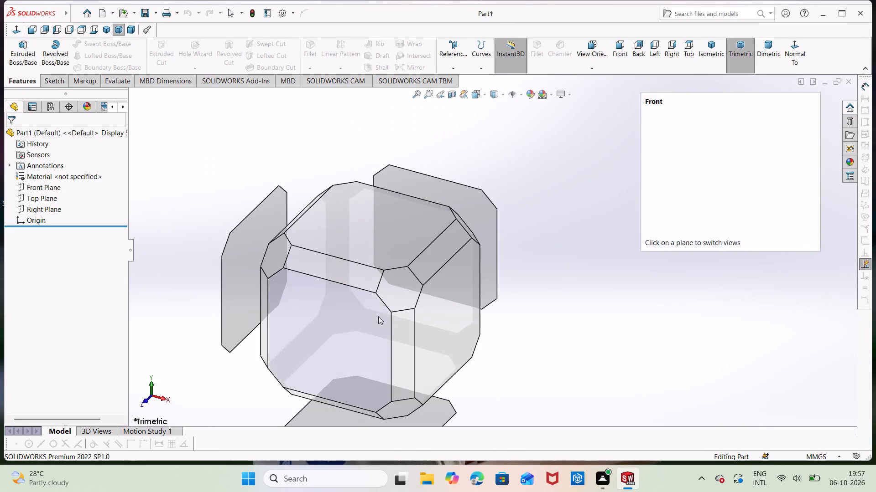
pyautogui.click(543, 215)
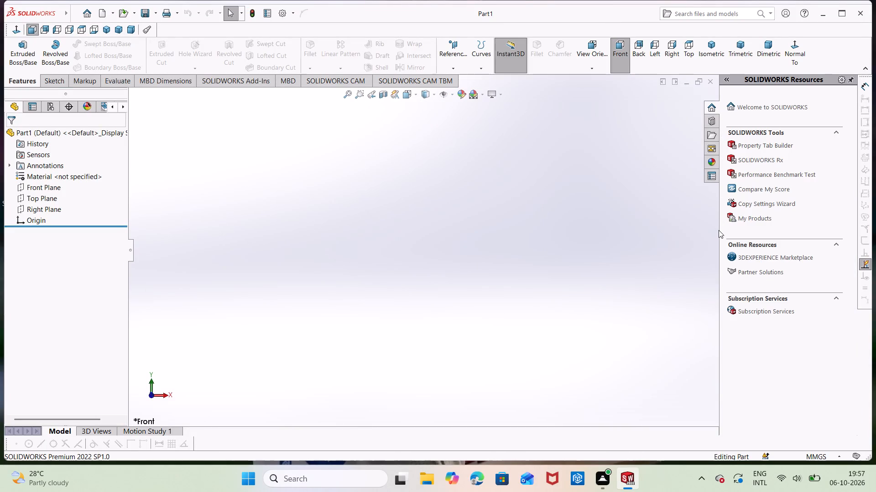
# Collapse the SOLIDWORKS Resources pane again to give the graphics area its full width.
pyautogui.moveTo(720, 229); pyautogui.dragTo(802, 216)
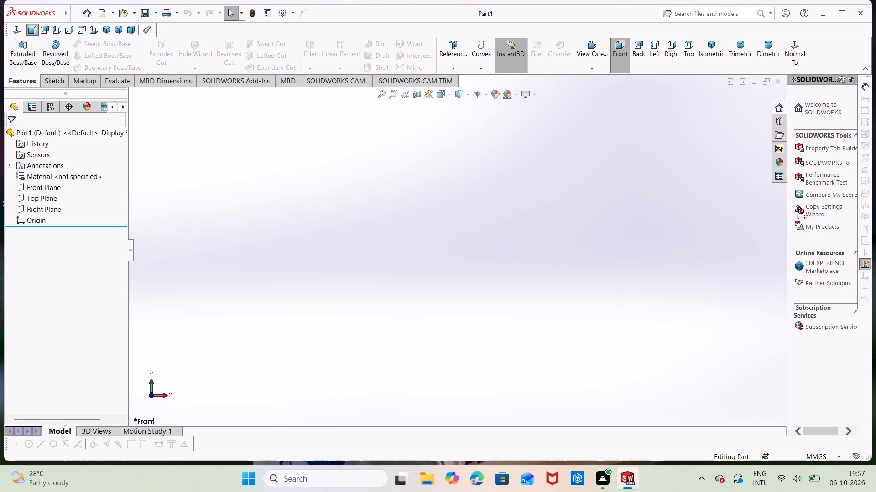
pyautogui.moveTo(802, 216); pyautogui.dragTo(863, 219)
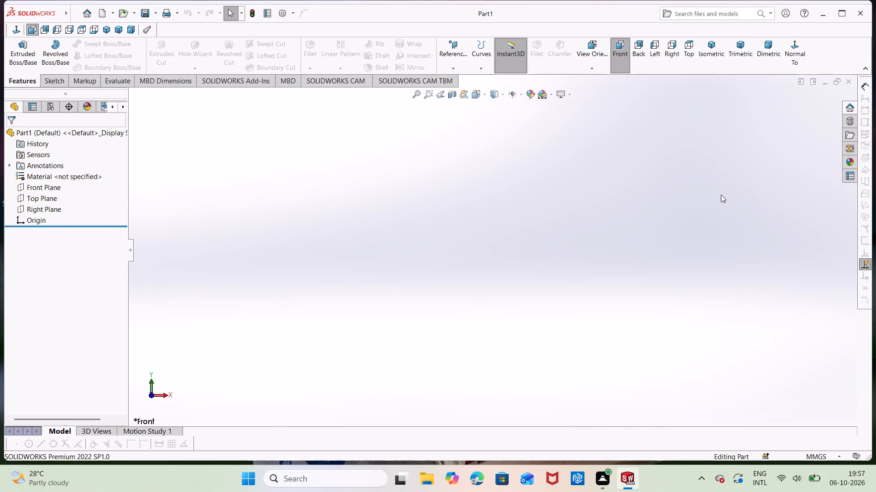
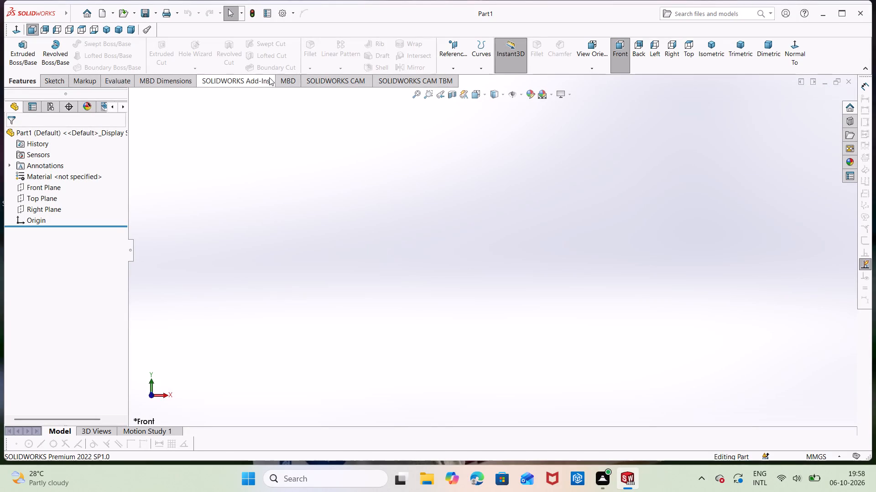
# Add the Sheet Metal command set to the CommandManager and display its tools.
pyautogui.rightClick(293, 83)
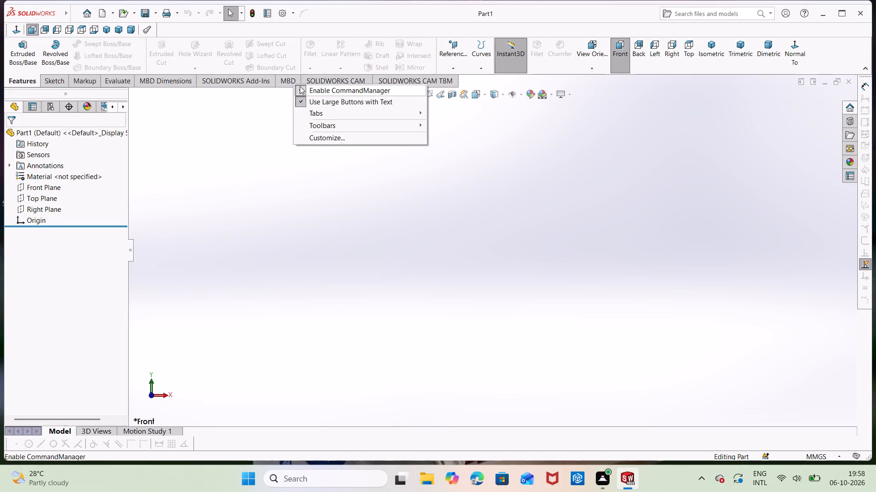
pyautogui.click(322, 113)
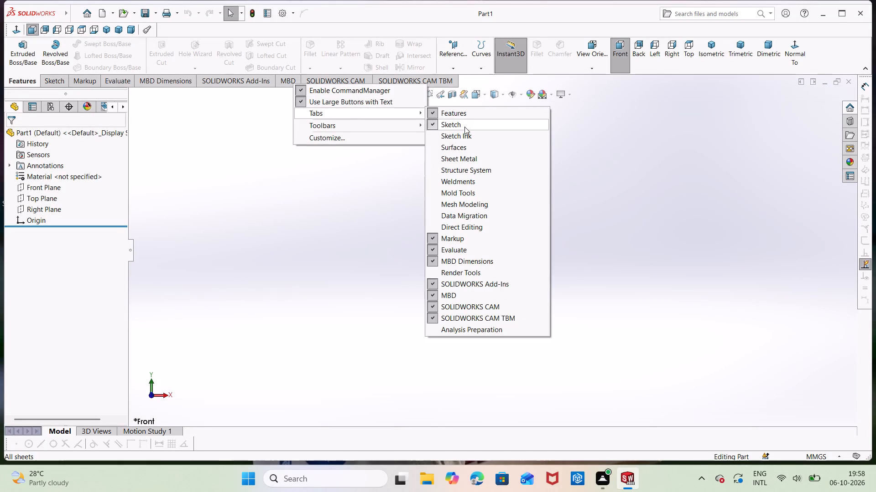
pyautogui.click(468, 155)
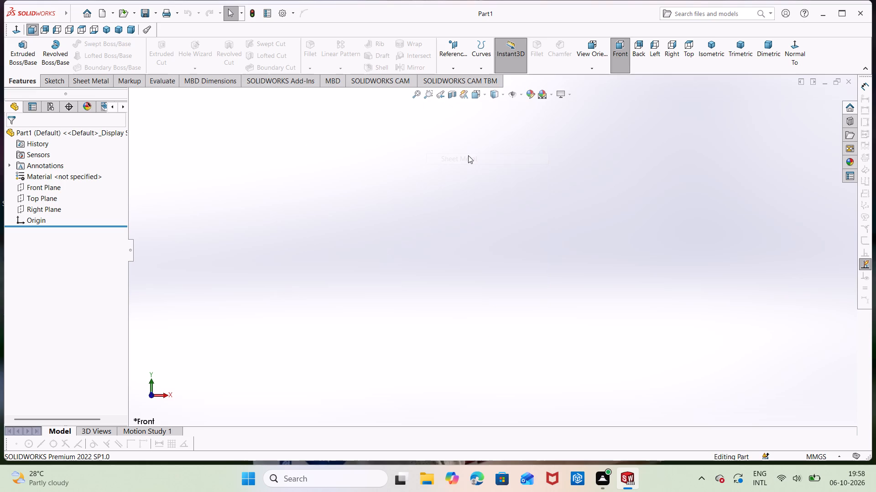
pyautogui.click(95, 78)
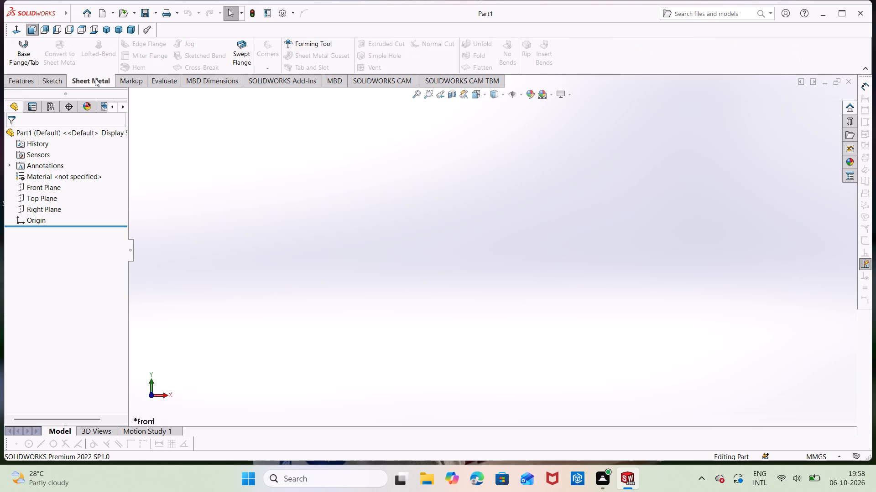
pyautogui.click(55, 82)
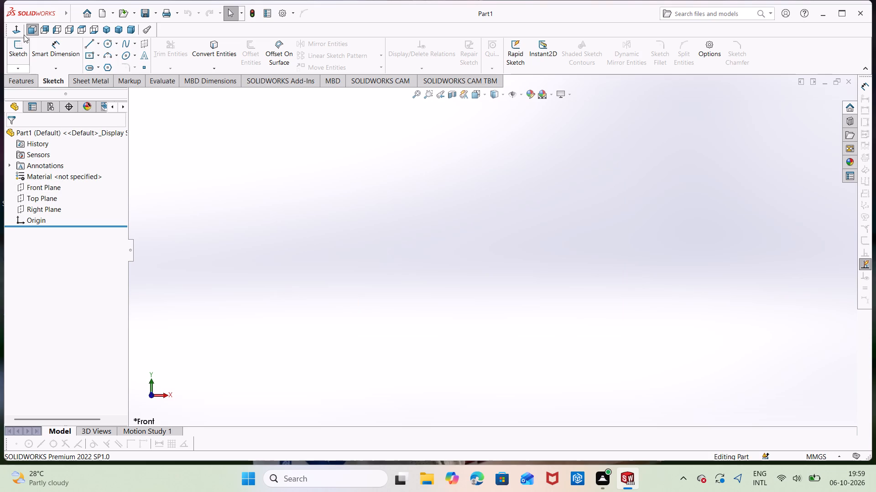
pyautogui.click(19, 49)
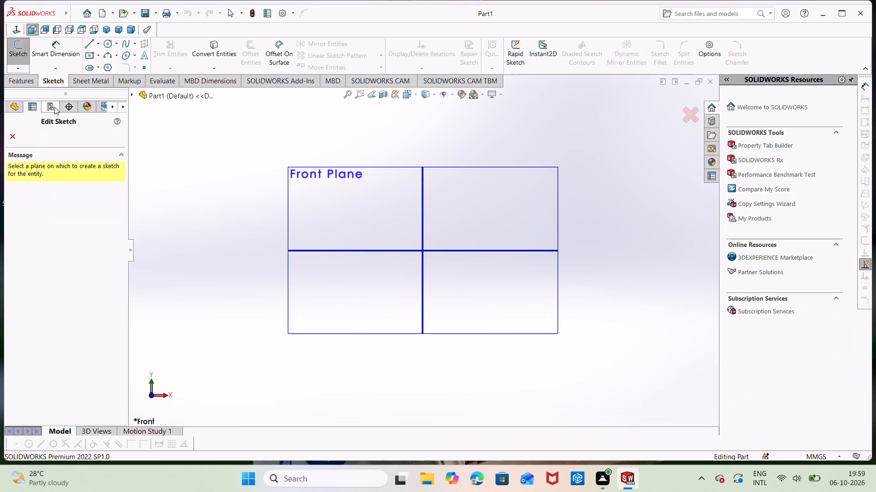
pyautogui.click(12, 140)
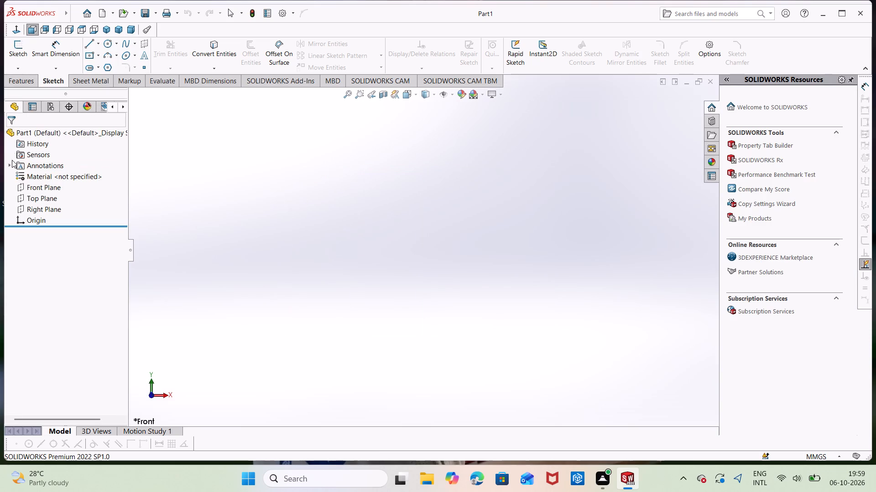
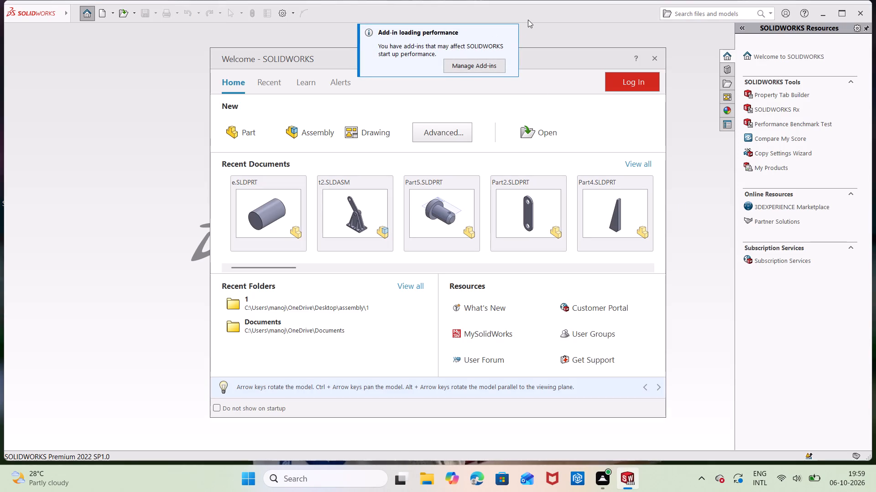
# Dismiss the add-in loading performance notification and create a new part document.
pyautogui.click(509, 28)
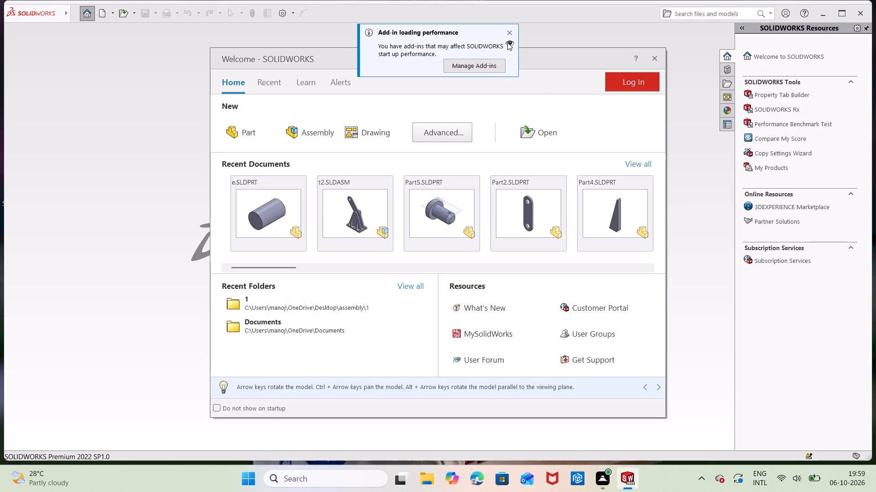
pyautogui.click(507, 36)
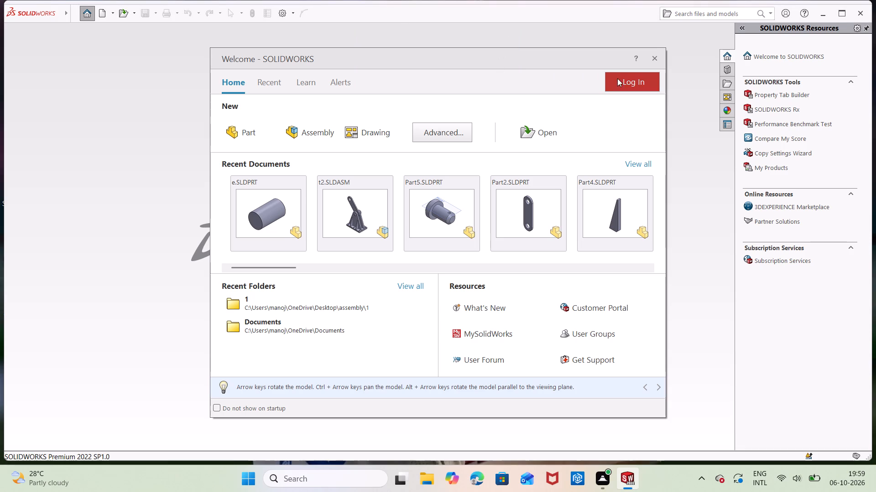
pyautogui.click(268, 137)
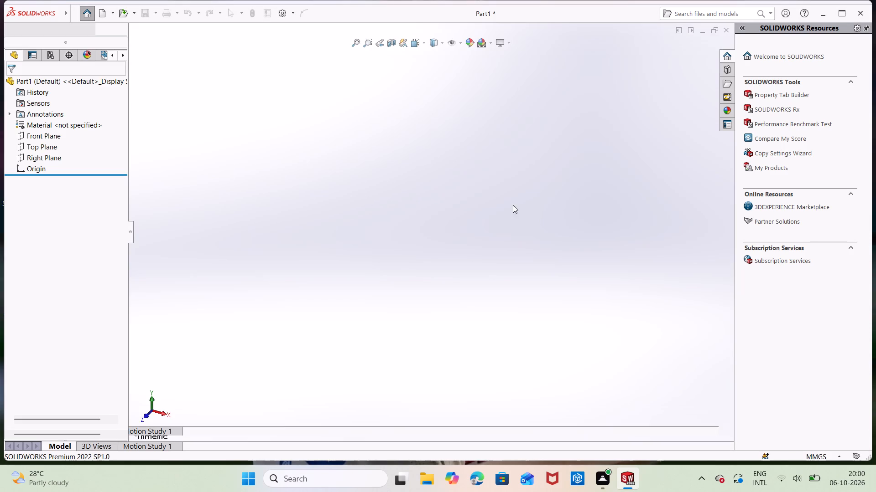
pyautogui.rightClick(527, 201)
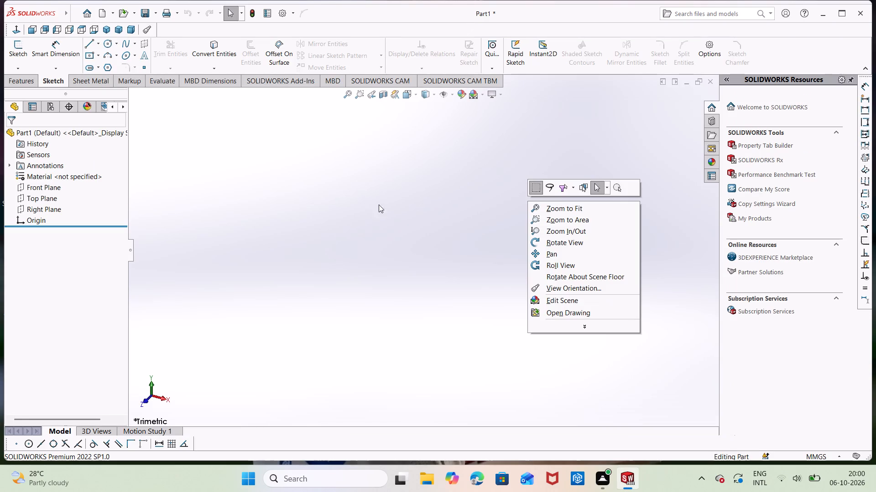
pyautogui.click(439, 225)
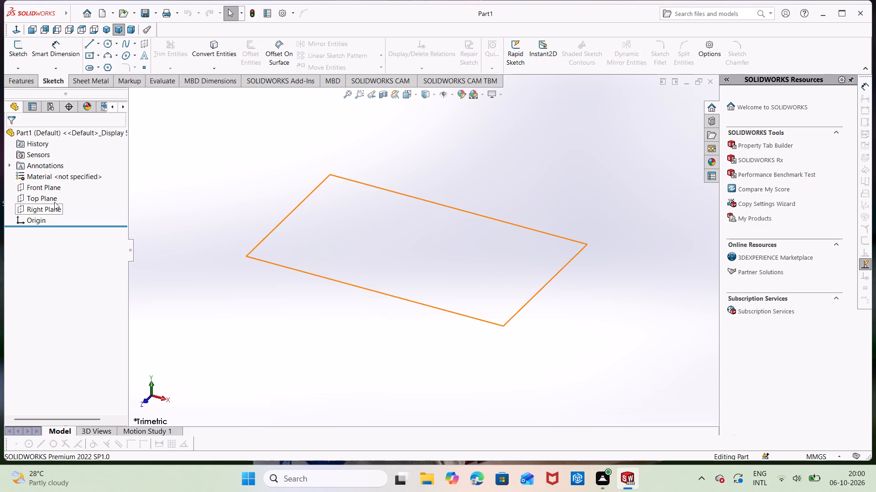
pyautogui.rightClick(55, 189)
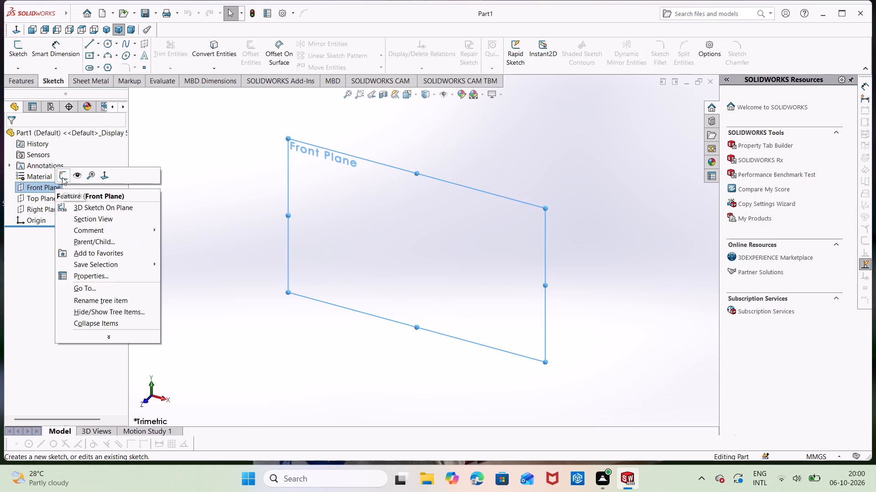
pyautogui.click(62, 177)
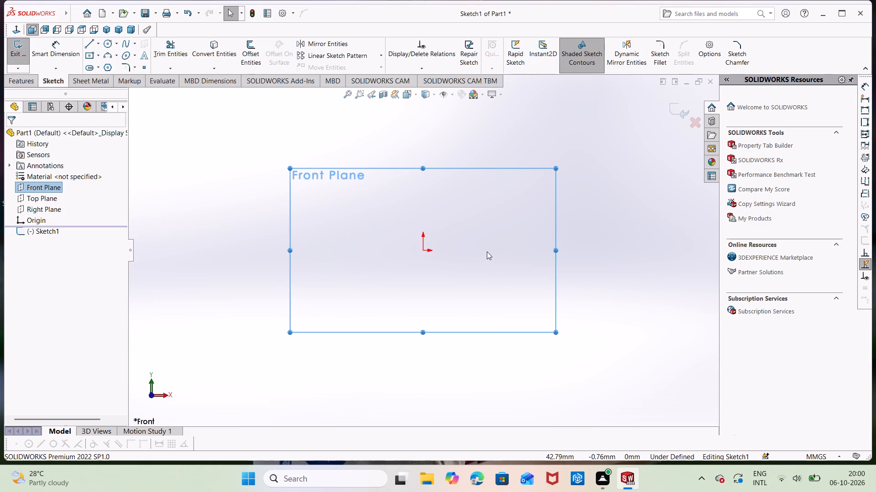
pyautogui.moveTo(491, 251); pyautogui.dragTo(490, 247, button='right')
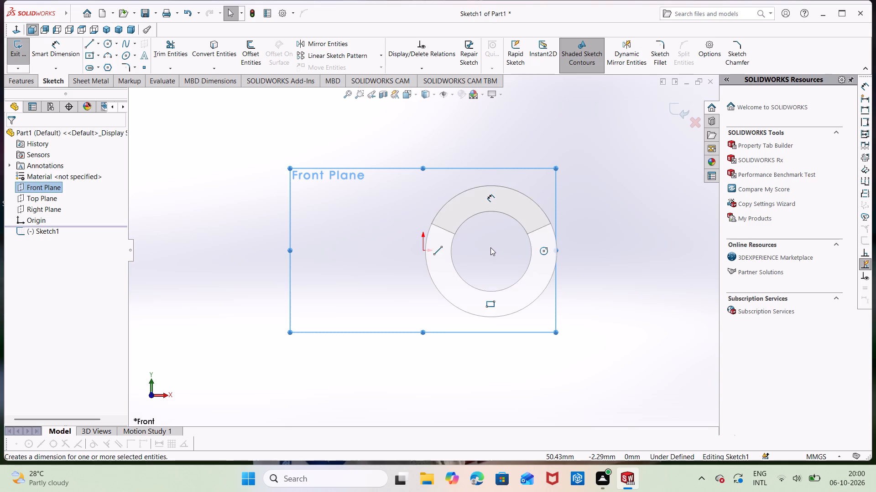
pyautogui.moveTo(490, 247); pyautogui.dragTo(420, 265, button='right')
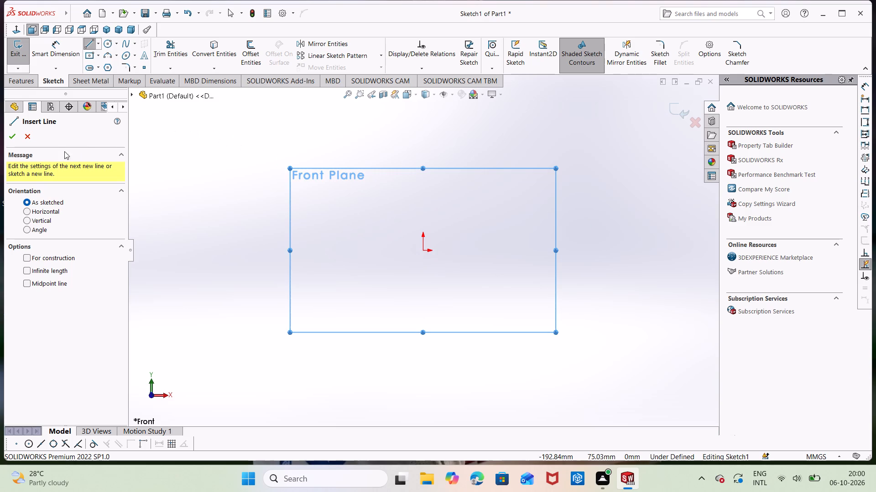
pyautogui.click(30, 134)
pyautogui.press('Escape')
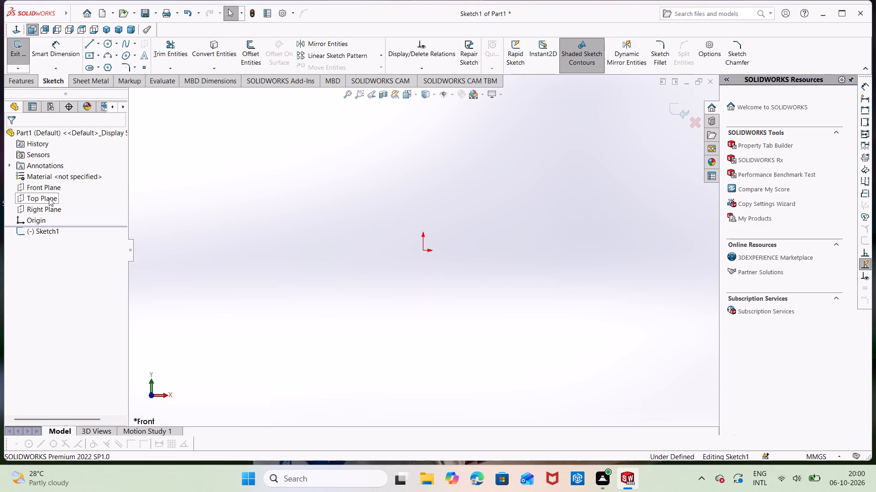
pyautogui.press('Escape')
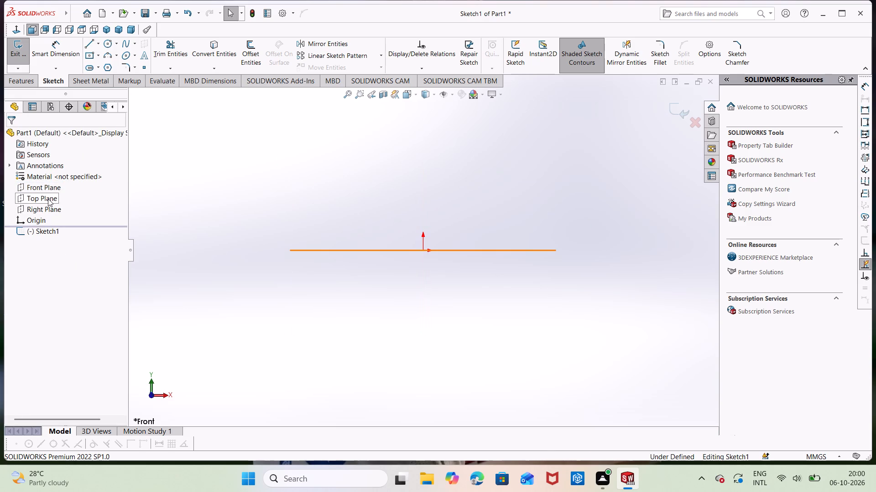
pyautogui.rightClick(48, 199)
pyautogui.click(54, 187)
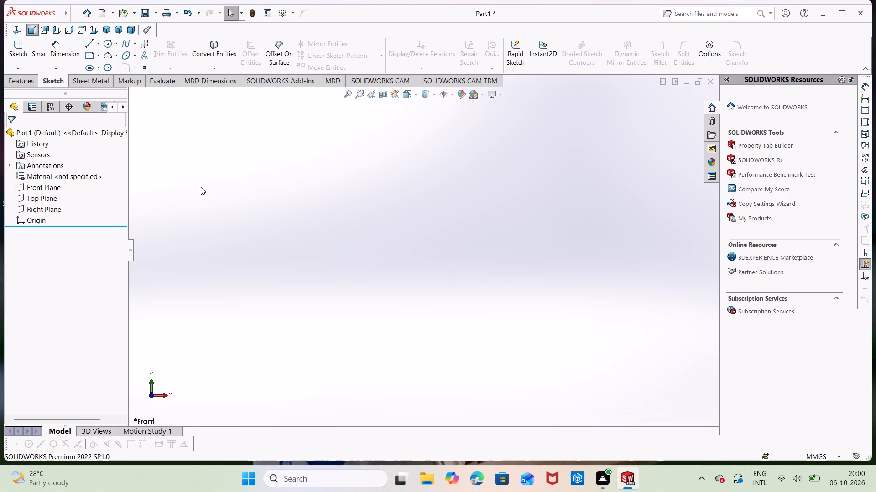
# Sketch a center rectangle on the Top Plane, centred on the origin, wider along X than along Z.
pyautogui.click(91, 57)
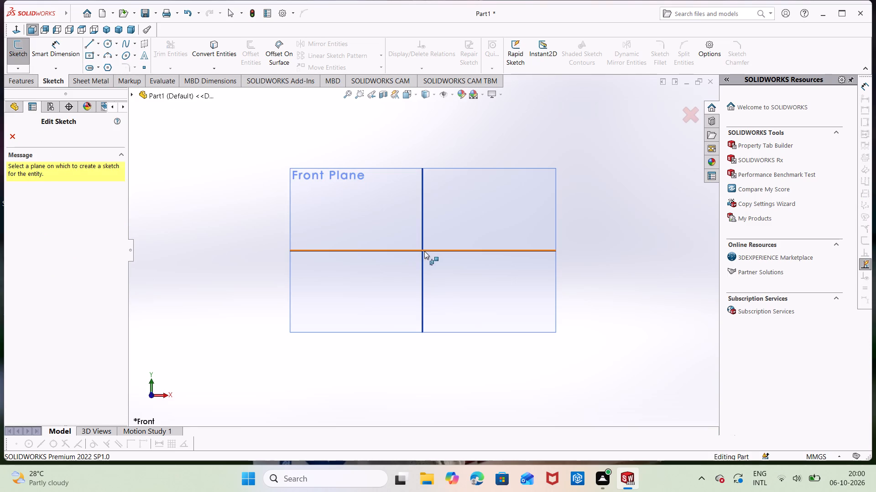
pyautogui.click(96, 58)
pyautogui.click(109, 78)
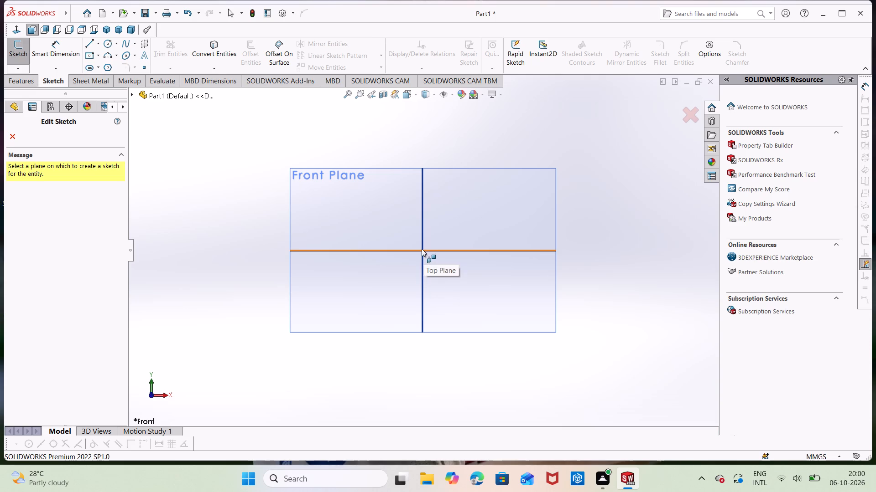
pyautogui.click(422, 249)
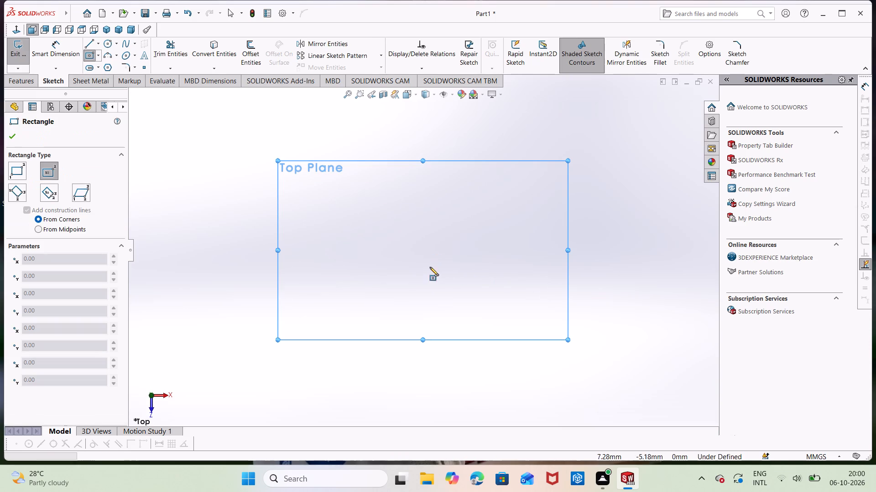
pyautogui.click(422, 252)
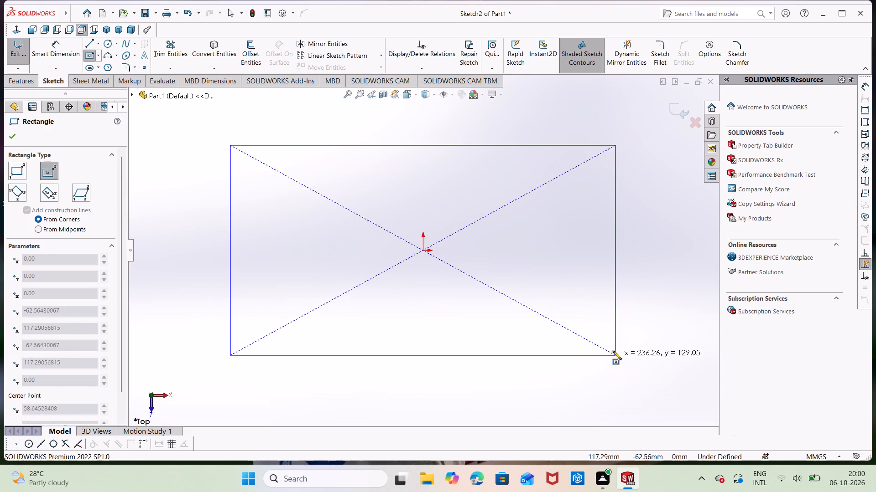
pyautogui.click(610, 346)
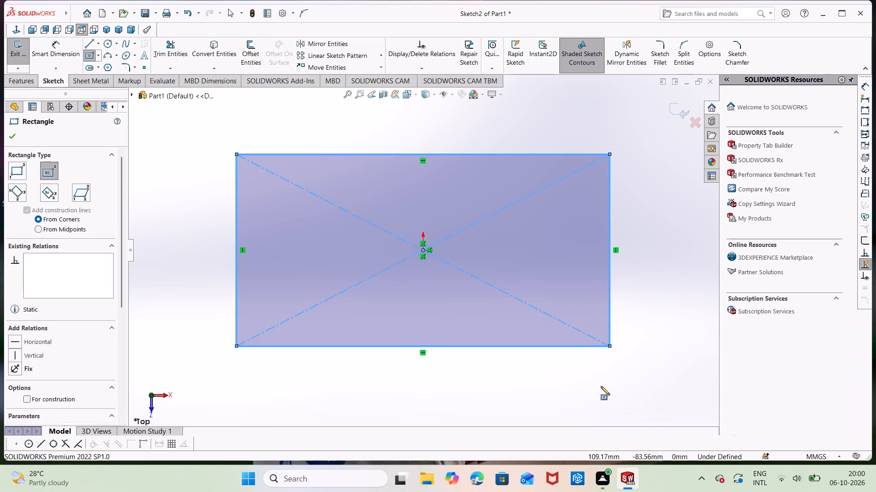
pyautogui.press('Escape')
# Start Smart Dimension for dimensioning the center rectangle.
pyautogui.moveTo(603, 386); pyautogui.dragTo(566, 264, button='right')
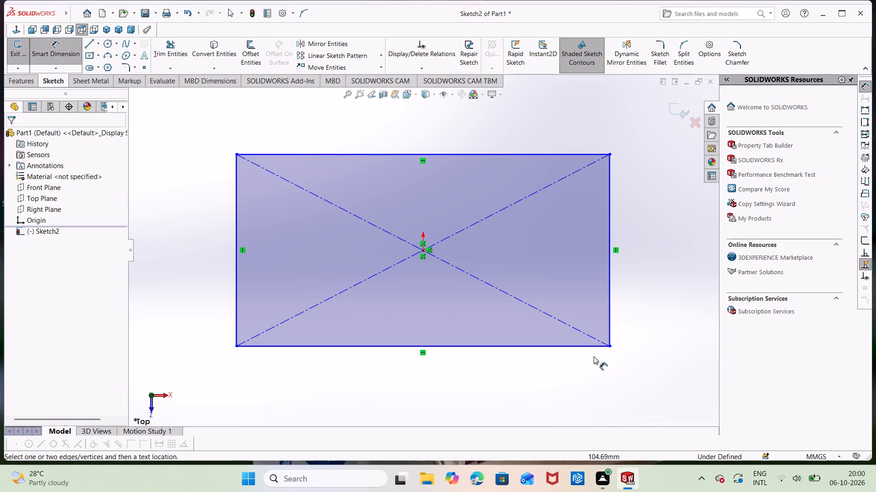
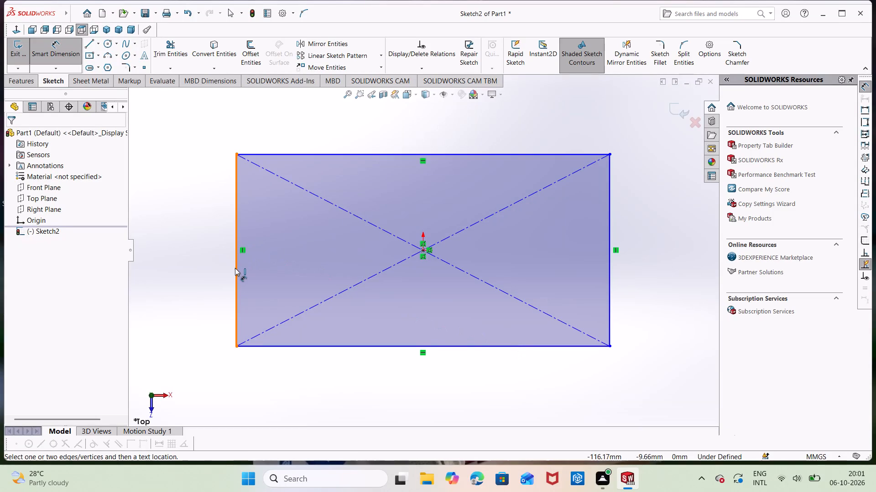
# Dimension the rectangle 21 mm along Z and 40 mm along X, and close the sketch.
pyautogui.click(235, 268)
pyautogui.click(186, 268)
pyautogui.write('21')
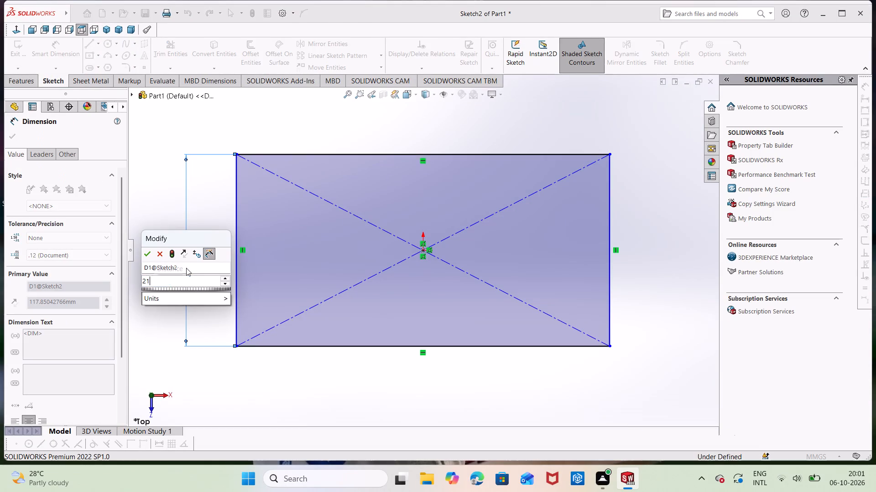
pyautogui.press('Return')
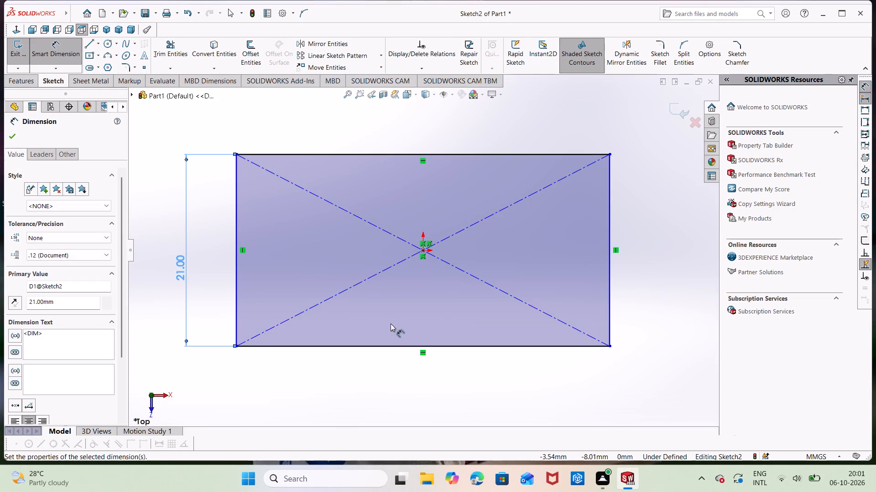
pyautogui.click(398, 343)
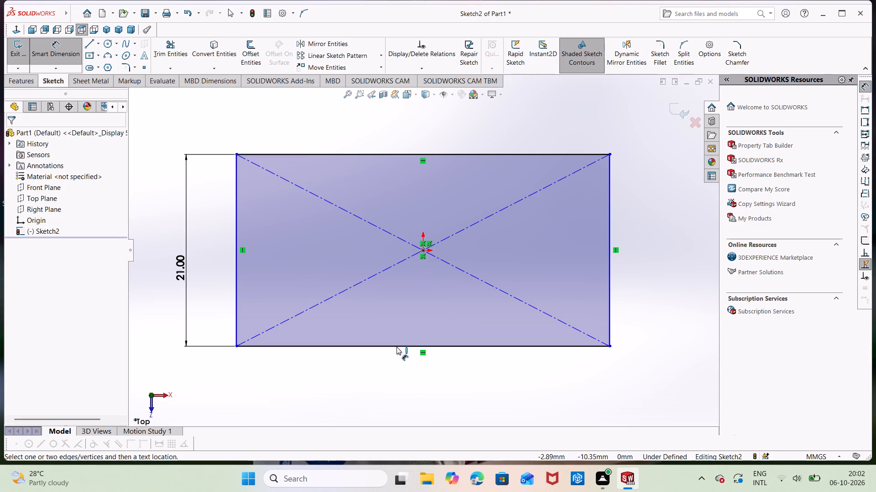
pyautogui.click(396, 347)
pyautogui.click(391, 383)
pyautogui.write('40')
pyautogui.press('Return')
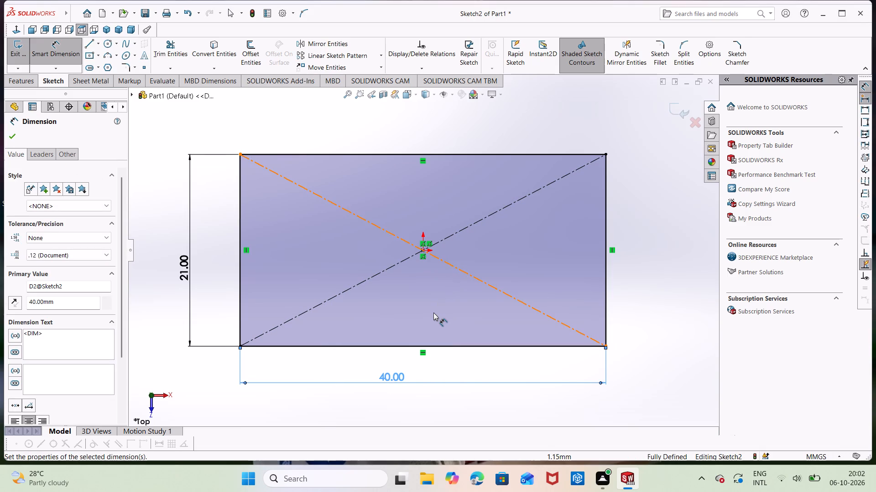
pyautogui.press('Escape')
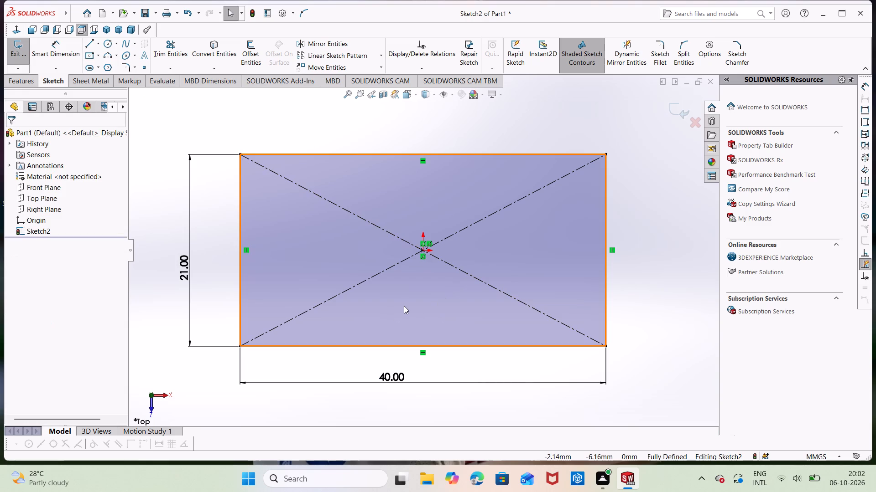
pyautogui.click(18, 53)
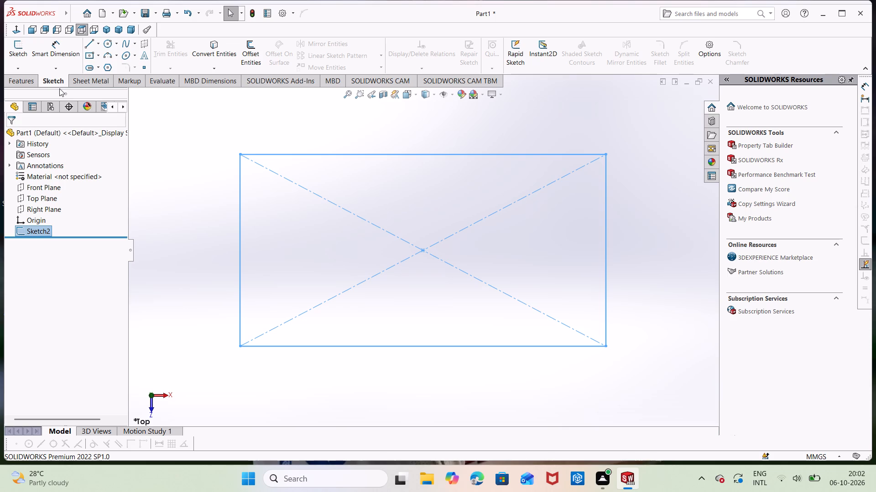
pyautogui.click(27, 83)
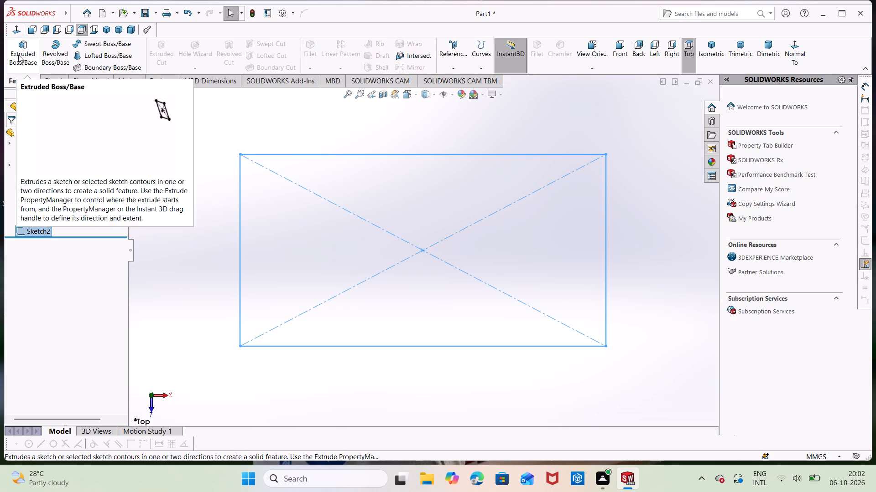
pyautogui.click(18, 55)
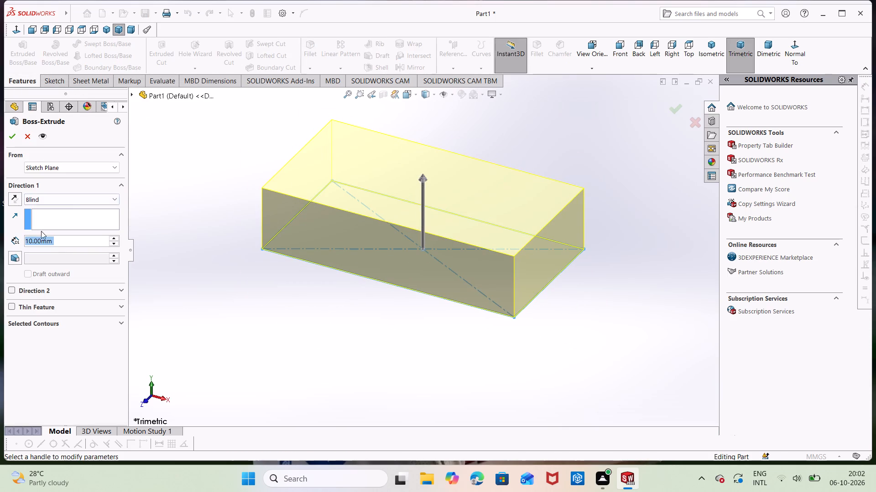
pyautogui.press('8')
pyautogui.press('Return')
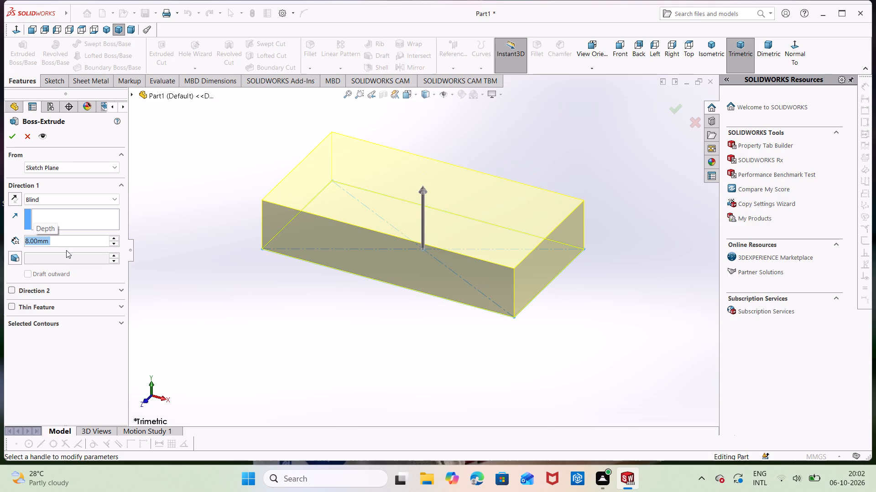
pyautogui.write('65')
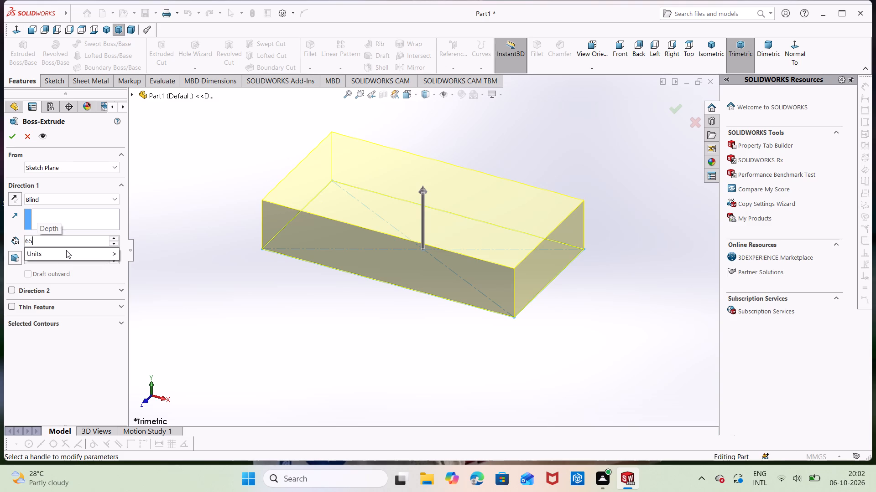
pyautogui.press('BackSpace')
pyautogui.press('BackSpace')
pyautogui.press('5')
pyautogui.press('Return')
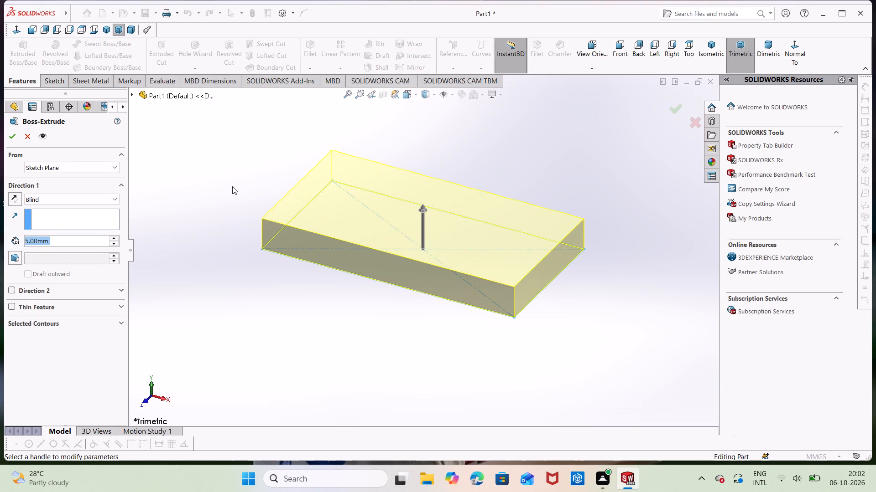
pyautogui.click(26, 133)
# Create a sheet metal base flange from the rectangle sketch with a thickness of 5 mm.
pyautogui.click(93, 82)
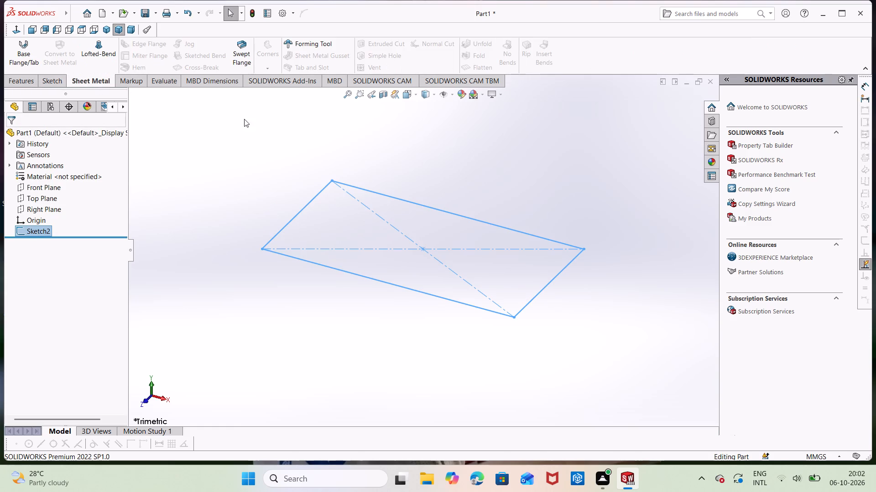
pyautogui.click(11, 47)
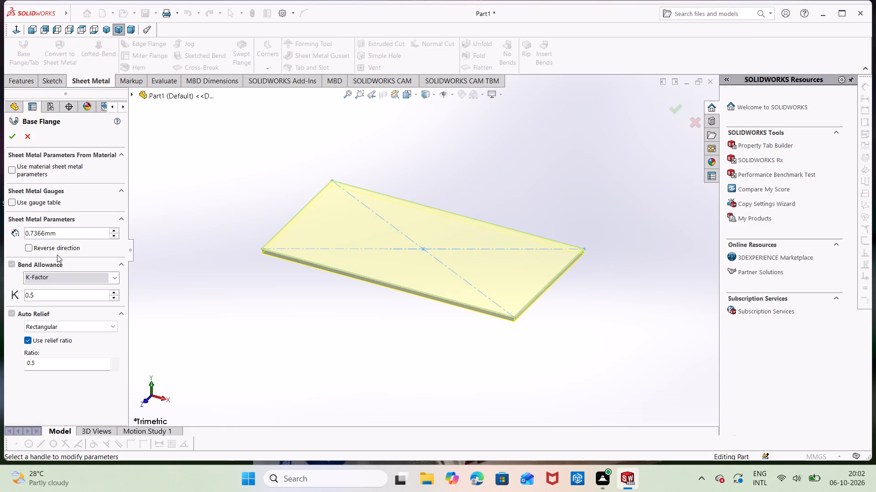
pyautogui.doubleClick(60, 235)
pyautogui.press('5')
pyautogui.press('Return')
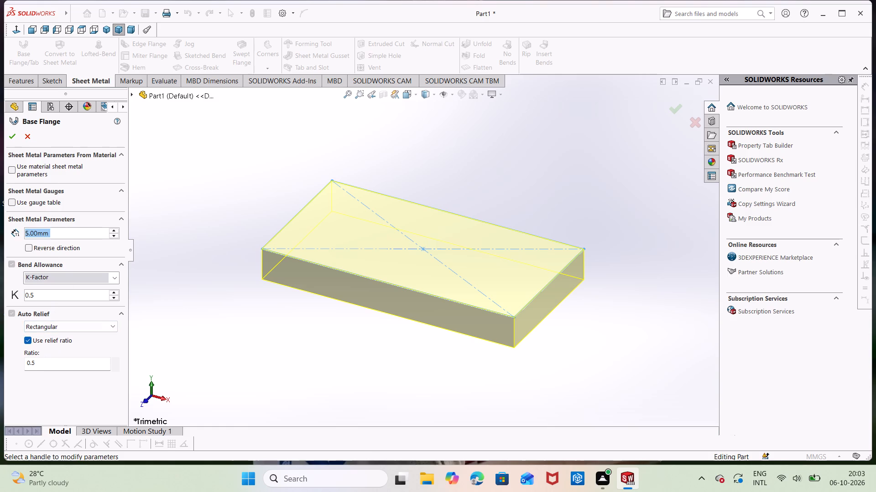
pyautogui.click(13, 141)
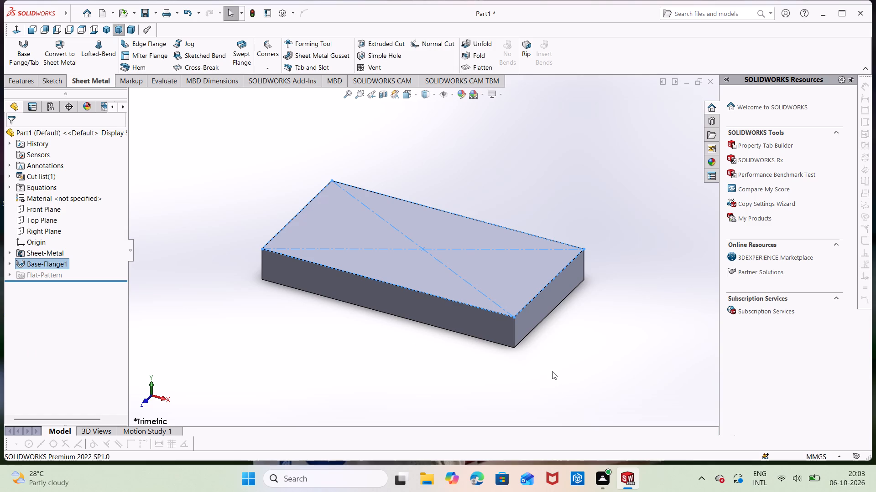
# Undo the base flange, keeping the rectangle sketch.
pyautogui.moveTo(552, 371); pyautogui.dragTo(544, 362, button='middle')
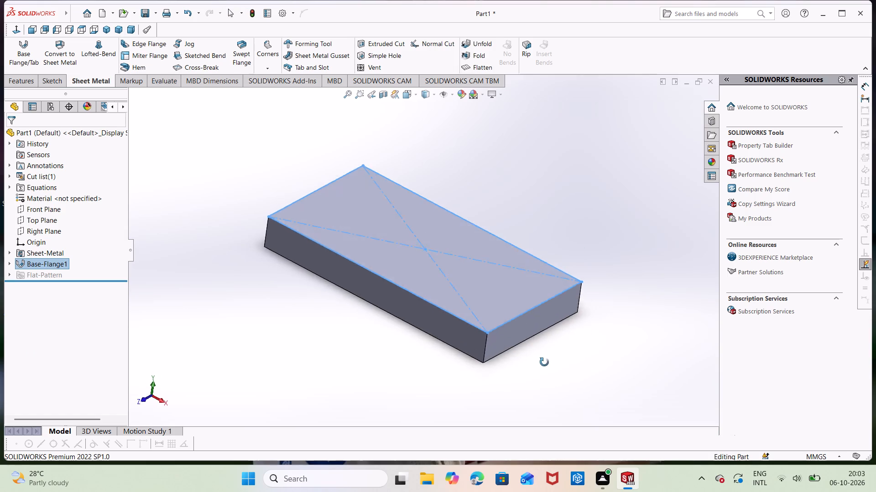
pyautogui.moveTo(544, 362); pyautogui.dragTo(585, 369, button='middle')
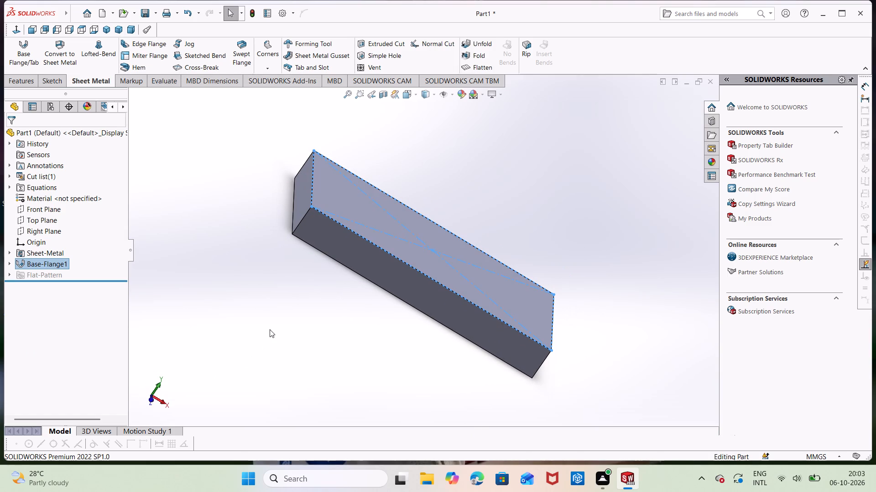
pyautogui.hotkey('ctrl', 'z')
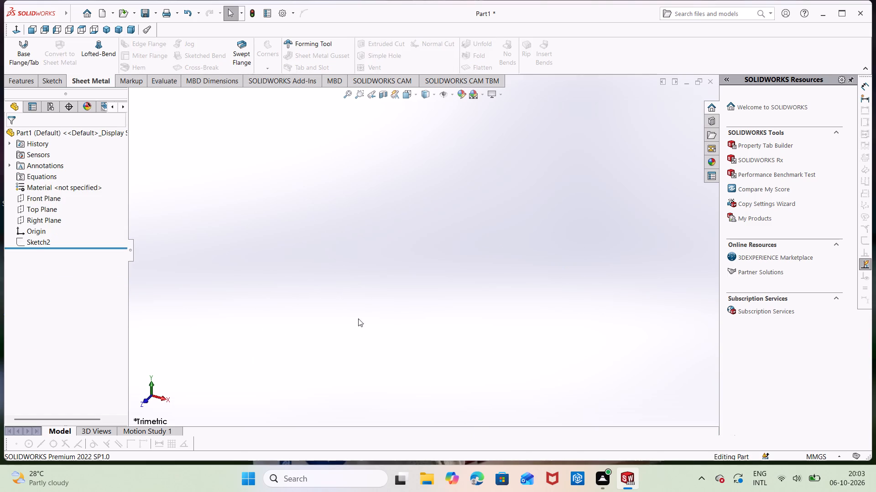
# Create the base flange again from the rectangle sketch, 5 mm thick with K-Factor bend allowance and rectangular auto relief, and clear the selection.
pyautogui.click(37, 243)
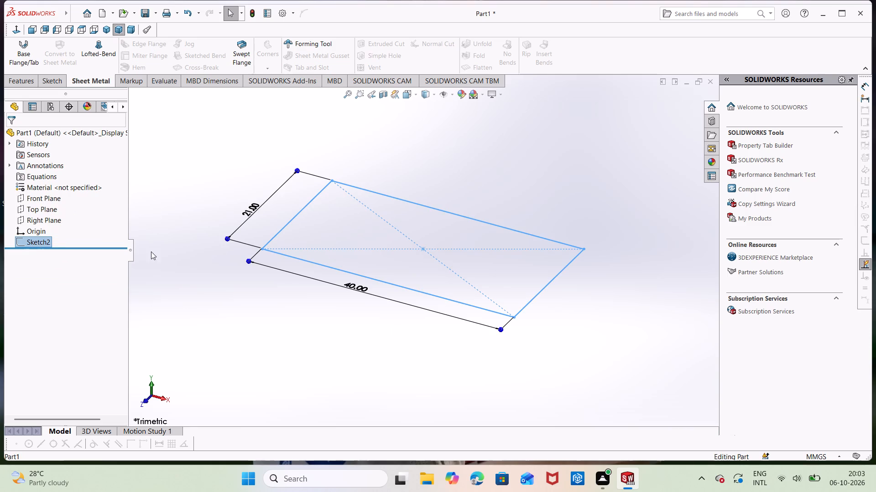
pyautogui.click(29, 48)
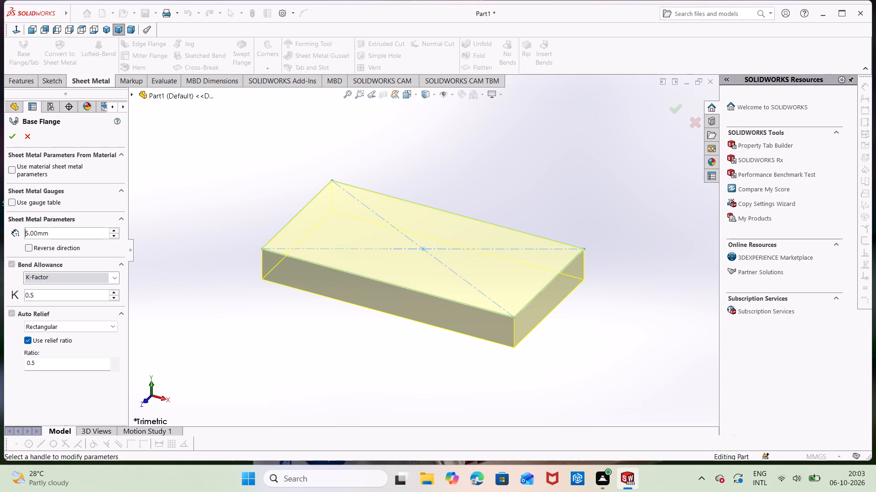
pyautogui.click(113, 280)
pyautogui.click(113, 280)
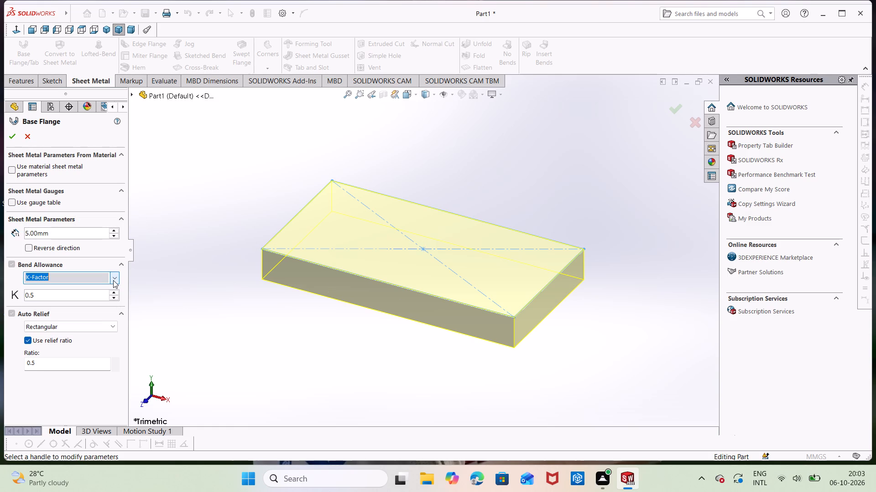
pyautogui.click(113, 326)
pyautogui.click(113, 326)
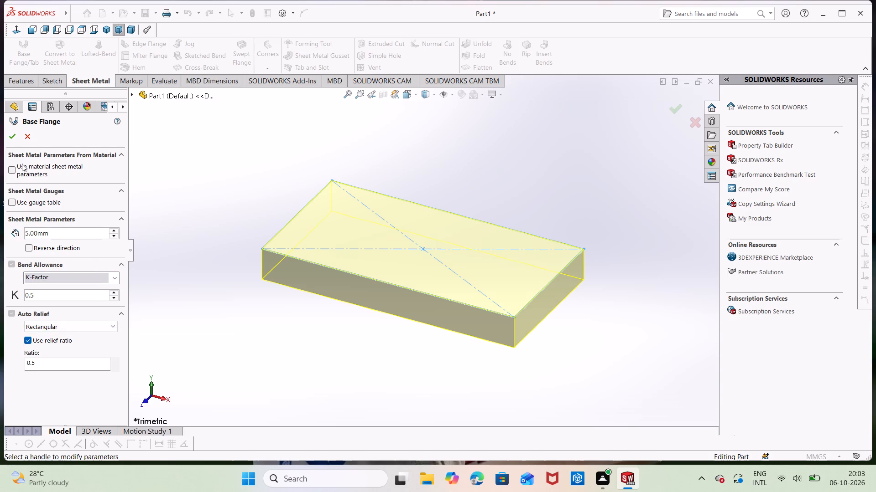
pyautogui.click(13, 142)
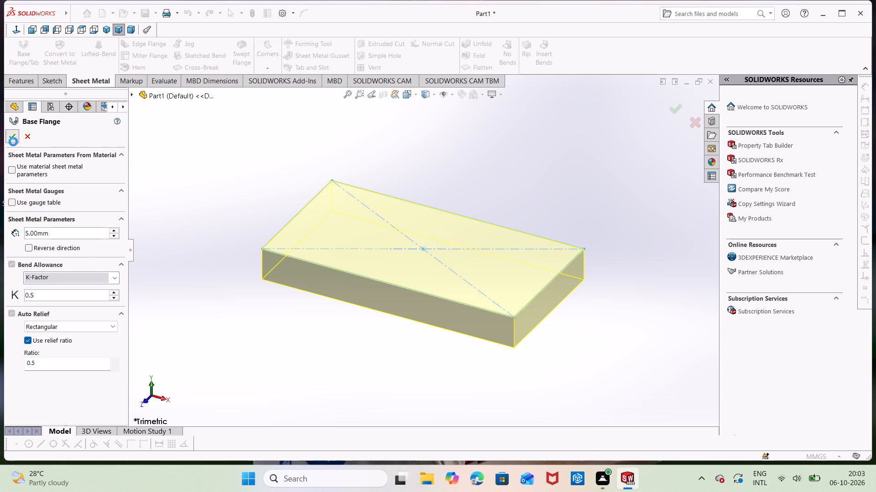
pyautogui.moveTo(535, 216); pyautogui.dragTo(587, 200, button='middle')
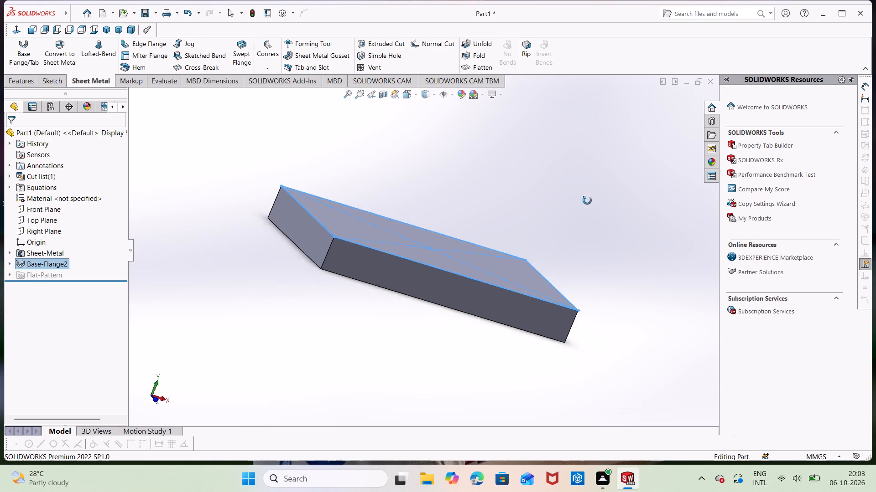
pyautogui.moveTo(587, 200); pyautogui.dragTo(529, 197, button='middle')
pyautogui.press('Escape')
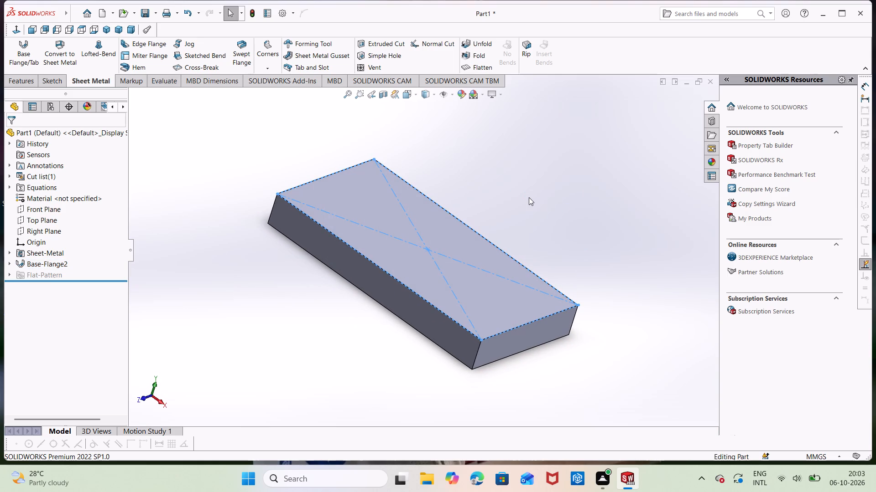
pyautogui.press('Escape')
pyautogui.press('Escape')
pyautogui.press('Escape')
# Start an edge flange on the lower long edge of the base flange's front side face, directed downward.
pyautogui.moveTo(155, 237); pyautogui.dragTo(172, 211, button='middle')
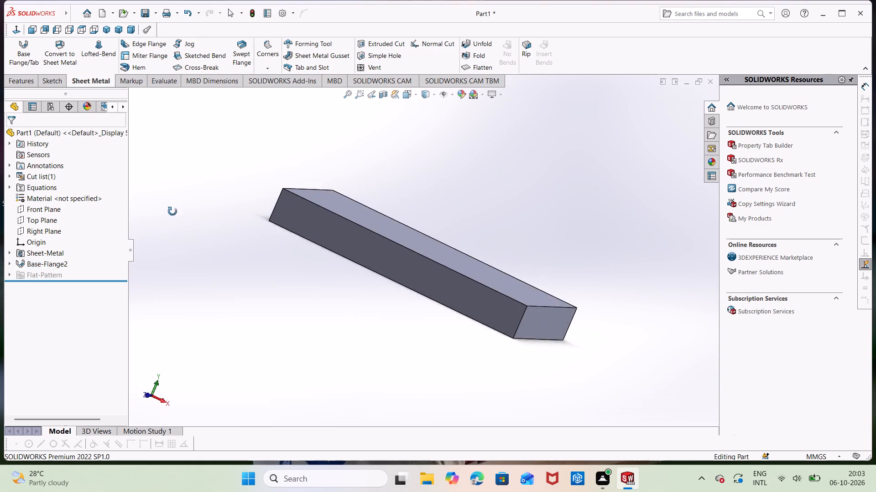
pyautogui.moveTo(172, 211); pyautogui.dragTo(176, 238, button='middle')
pyautogui.press('f')
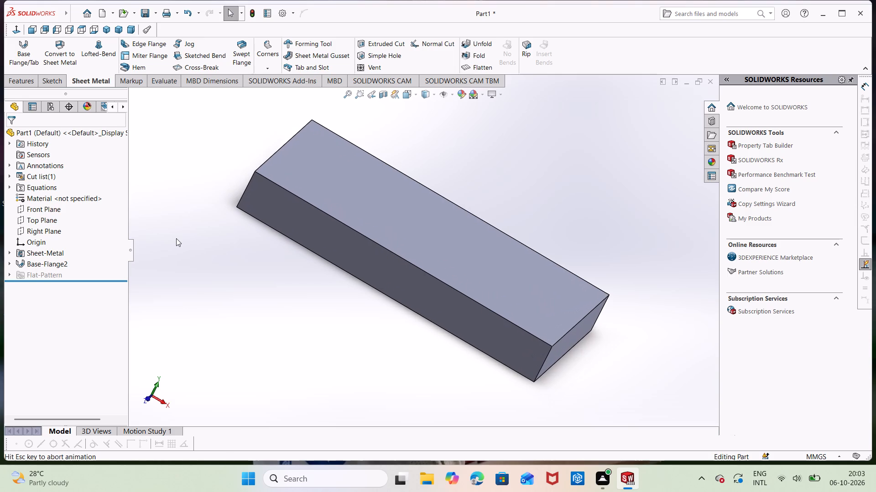
pyautogui.scroll(4, 277, 252)
pyautogui.scroll(-1, 277, 252)
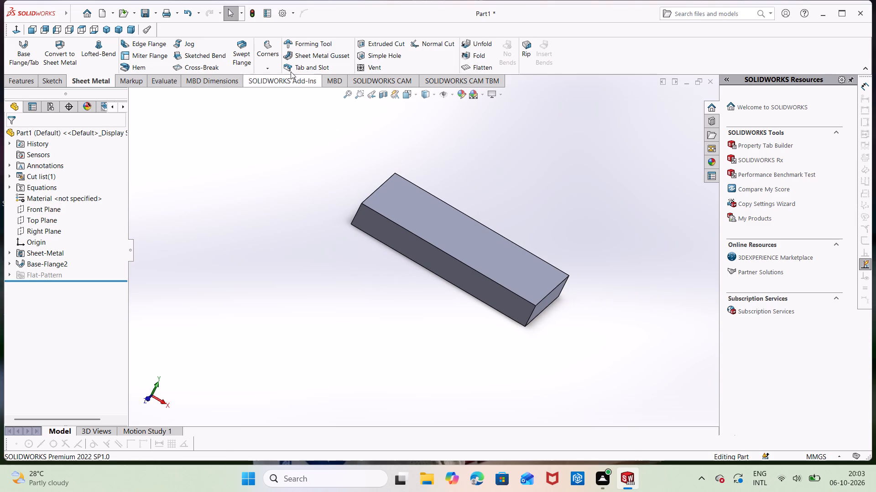
pyautogui.click(141, 47)
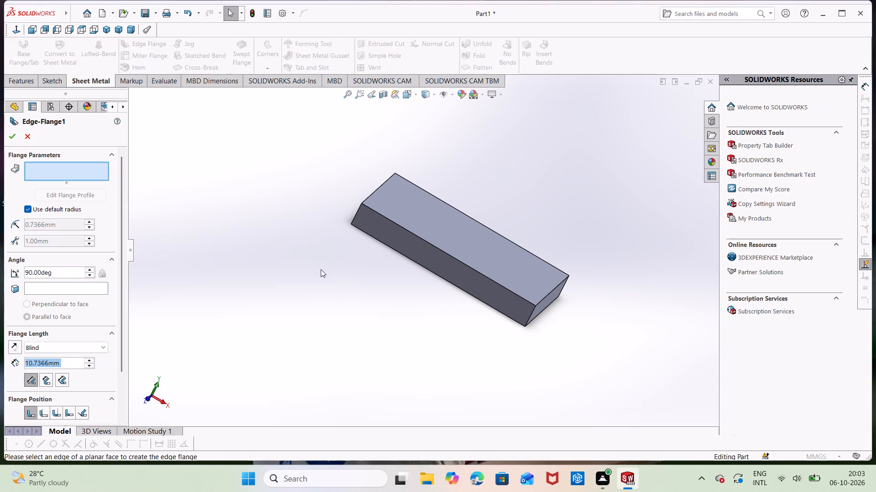
pyautogui.click(458, 286)
pyautogui.moveTo(307, 324); pyautogui.dragTo(347, 352, button='middle')
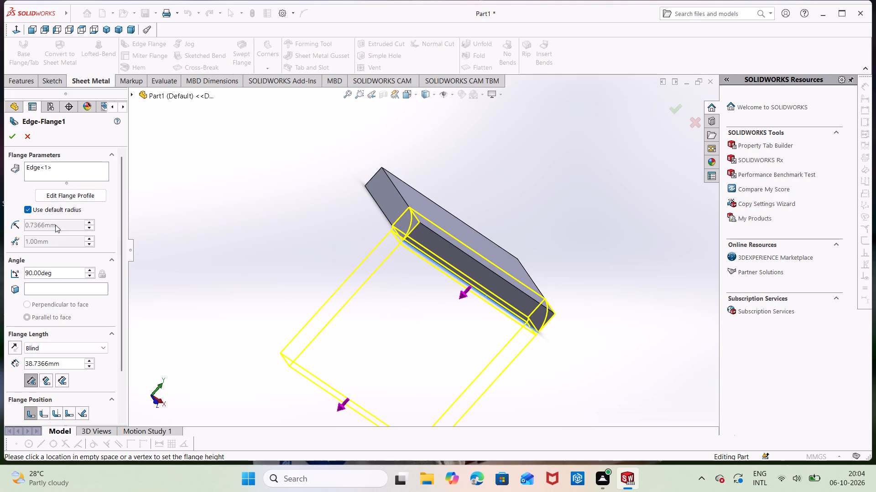
# Examine the edge flange preview in the front, back, side, top, bottom and isometric views, finishing in the left view.
pyautogui.doubleClick(59, 275)
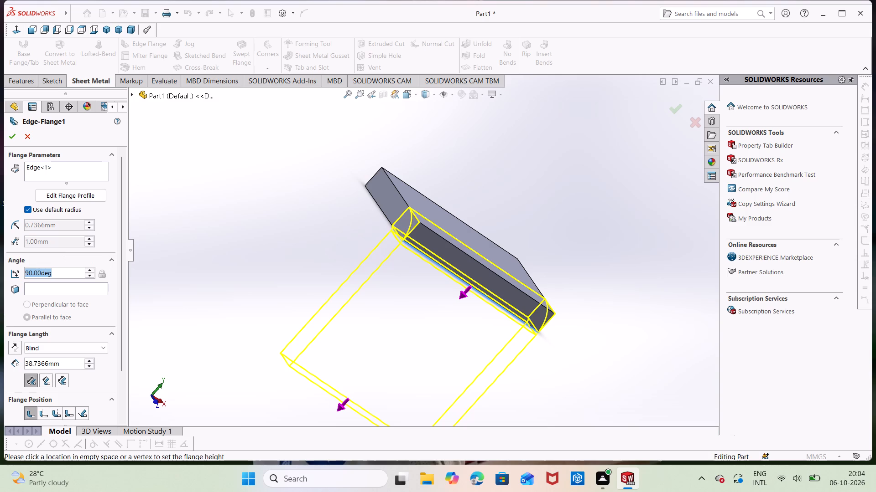
pyautogui.click(29, 30)
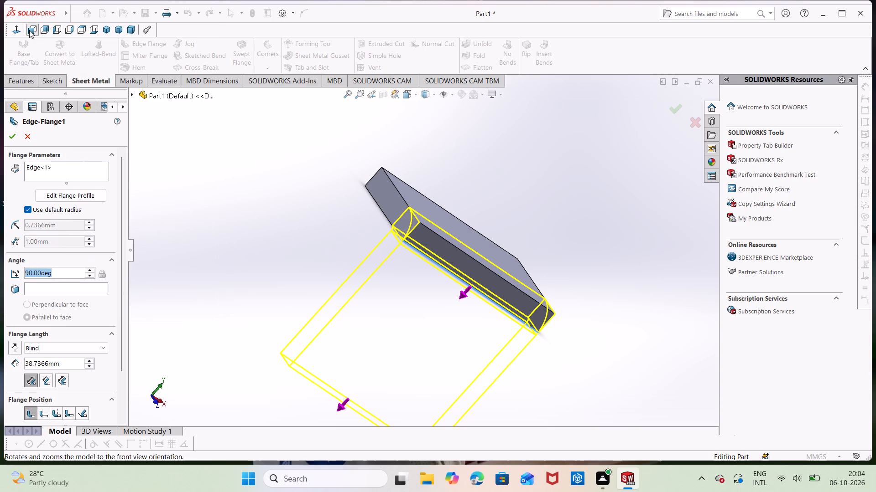
pyautogui.click(41, 32)
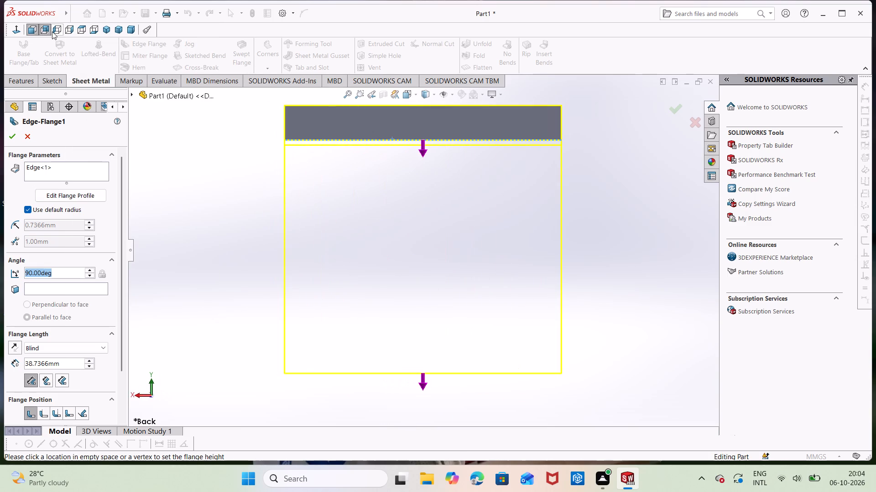
pyautogui.click(52, 31)
pyautogui.click(71, 33)
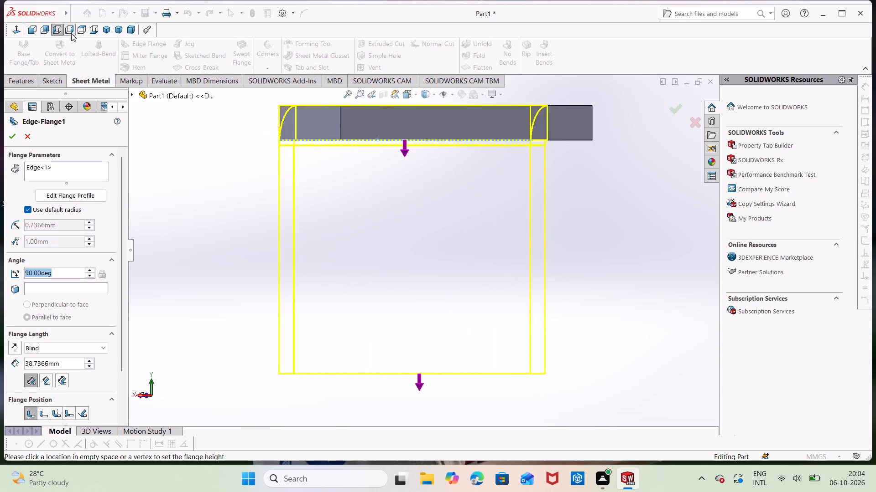
pyautogui.click(85, 33)
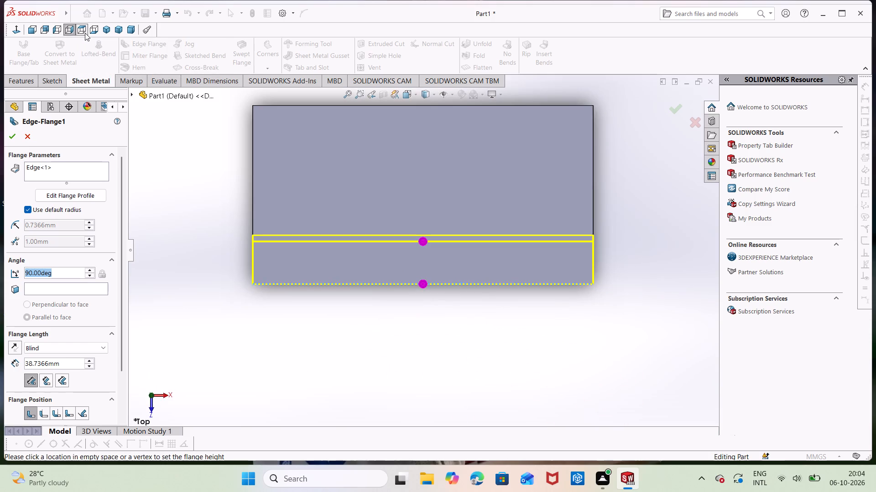
pyautogui.click(93, 31)
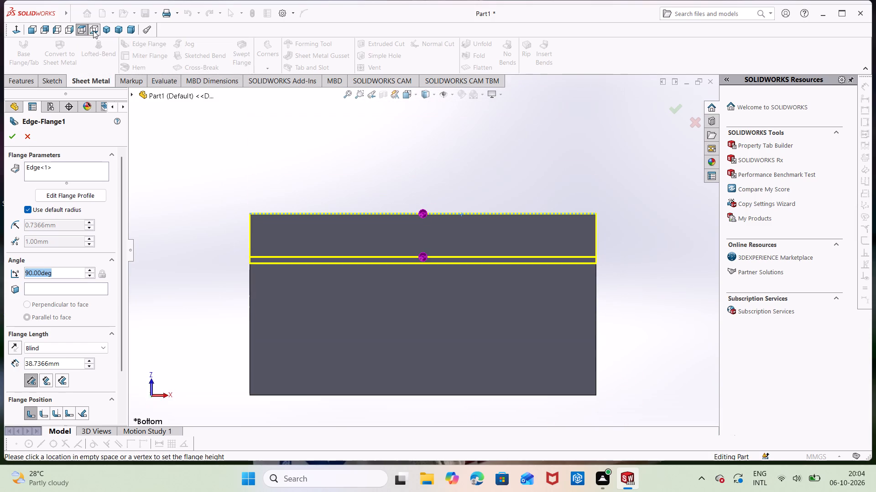
pyautogui.click(104, 29)
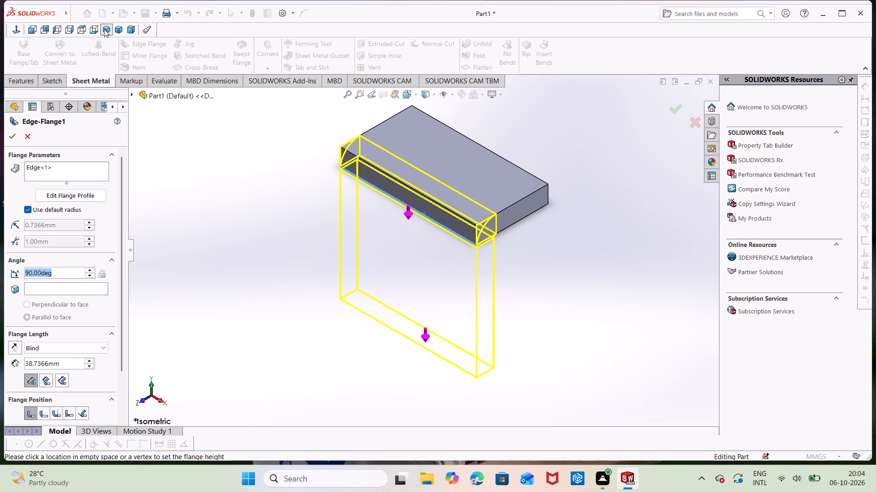
pyautogui.click(31, 26)
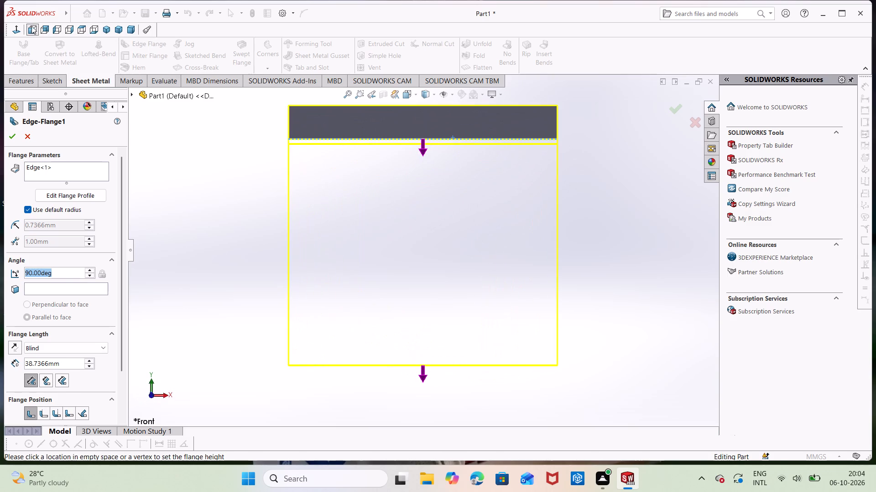
pyautogui.click(43, 26)
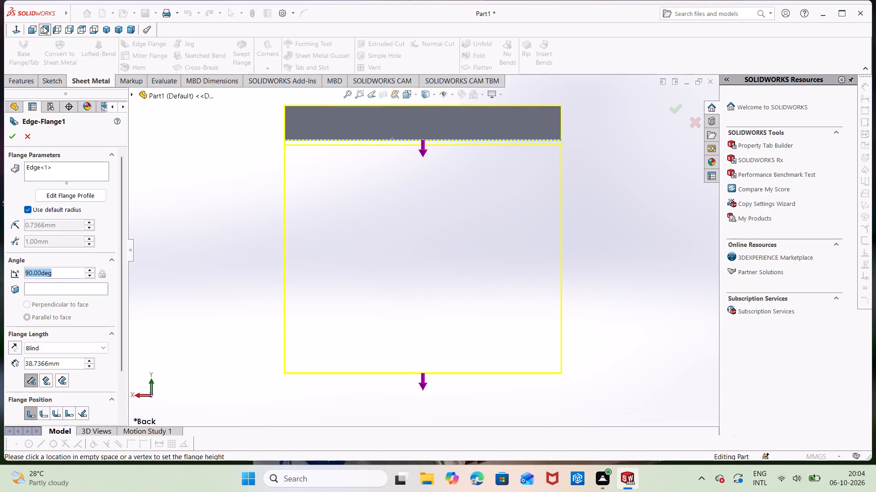
pyautogui.click(62, 27)
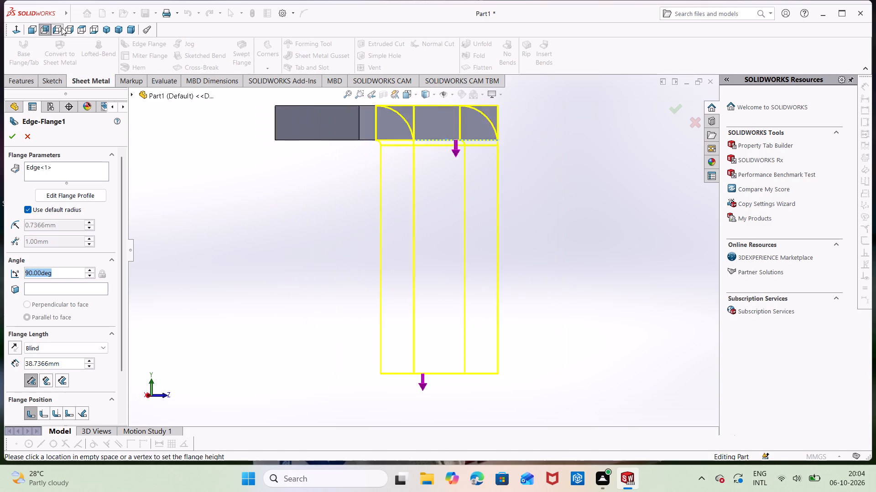
# Shorten the edge flange preview to 14 mm and open the flange angle for editing.
pyautogui.scroll(1, 282, 270)
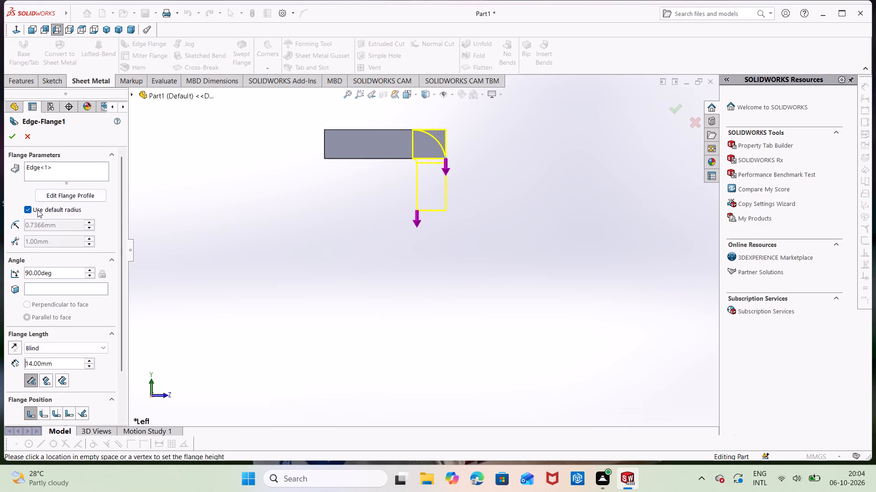
pyautogui.doubleClick(52, 272)
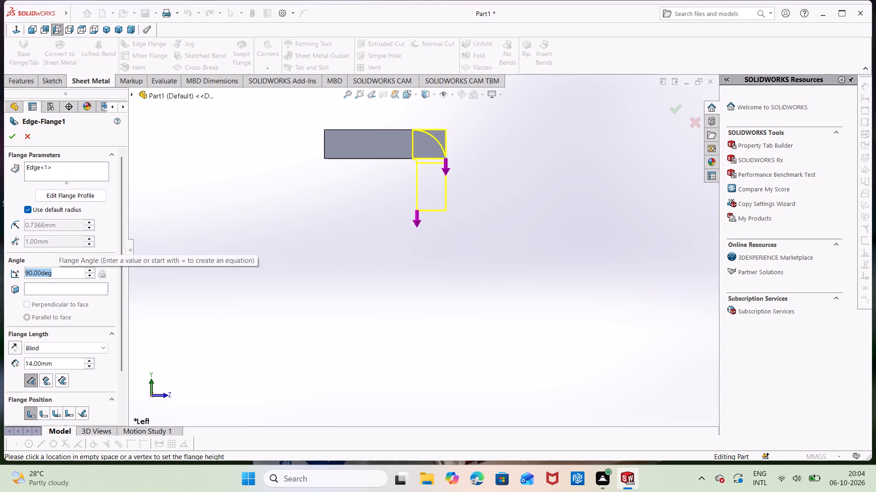
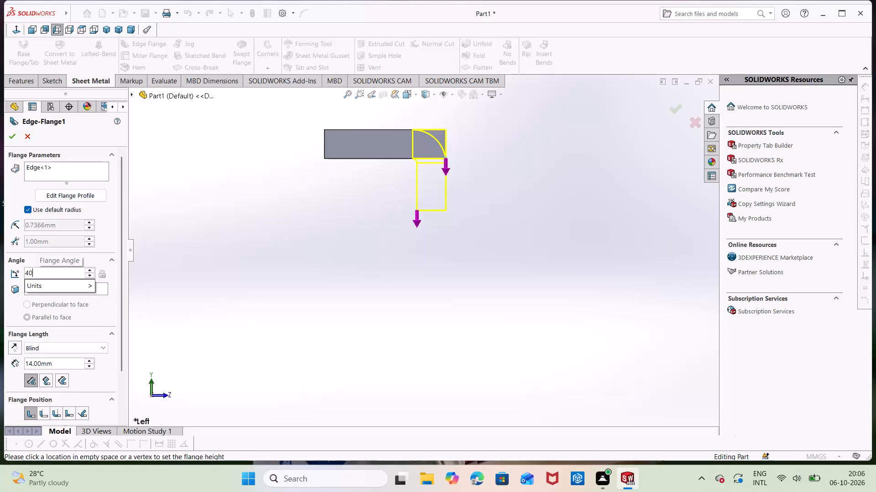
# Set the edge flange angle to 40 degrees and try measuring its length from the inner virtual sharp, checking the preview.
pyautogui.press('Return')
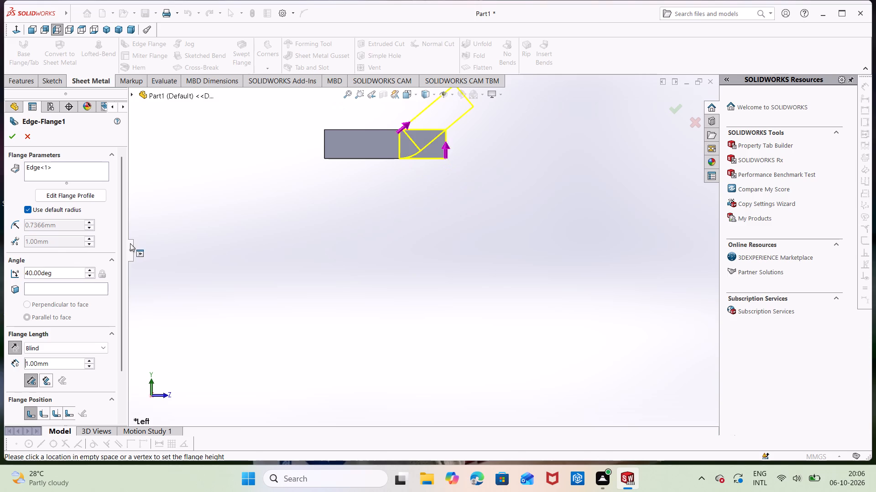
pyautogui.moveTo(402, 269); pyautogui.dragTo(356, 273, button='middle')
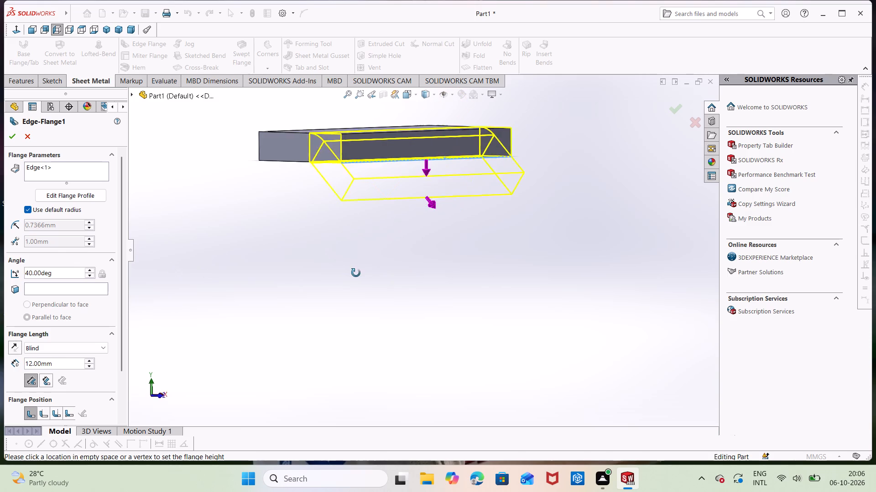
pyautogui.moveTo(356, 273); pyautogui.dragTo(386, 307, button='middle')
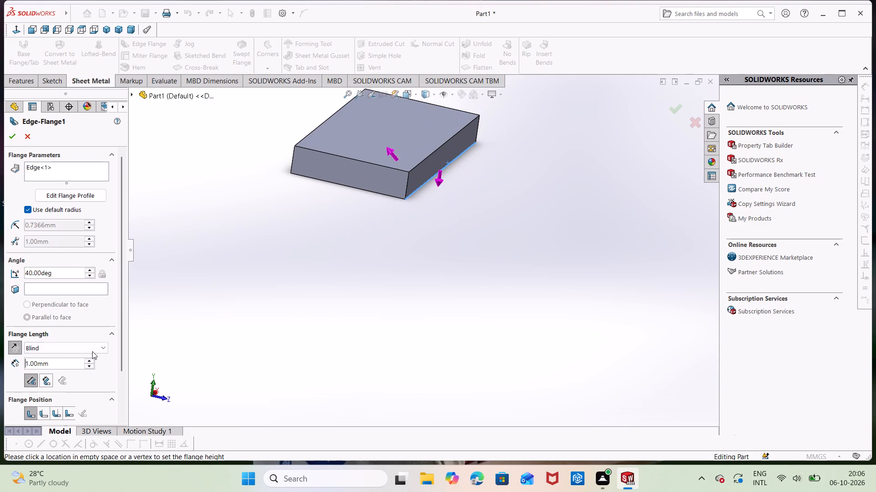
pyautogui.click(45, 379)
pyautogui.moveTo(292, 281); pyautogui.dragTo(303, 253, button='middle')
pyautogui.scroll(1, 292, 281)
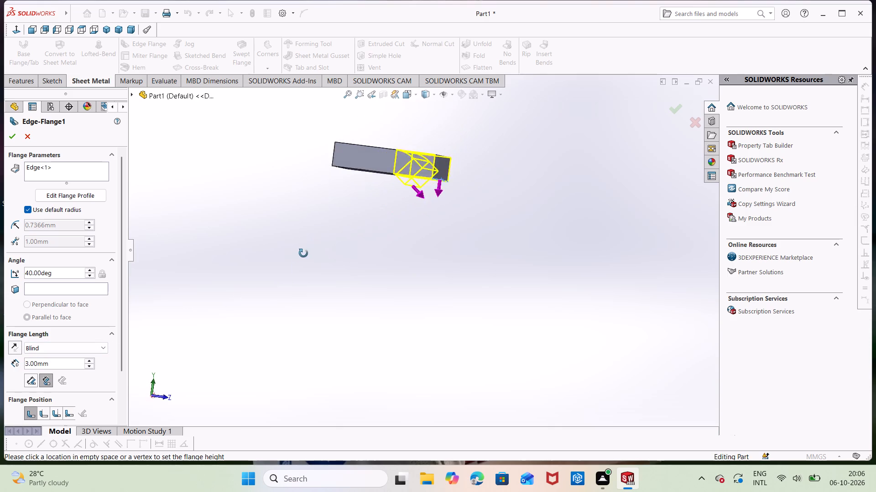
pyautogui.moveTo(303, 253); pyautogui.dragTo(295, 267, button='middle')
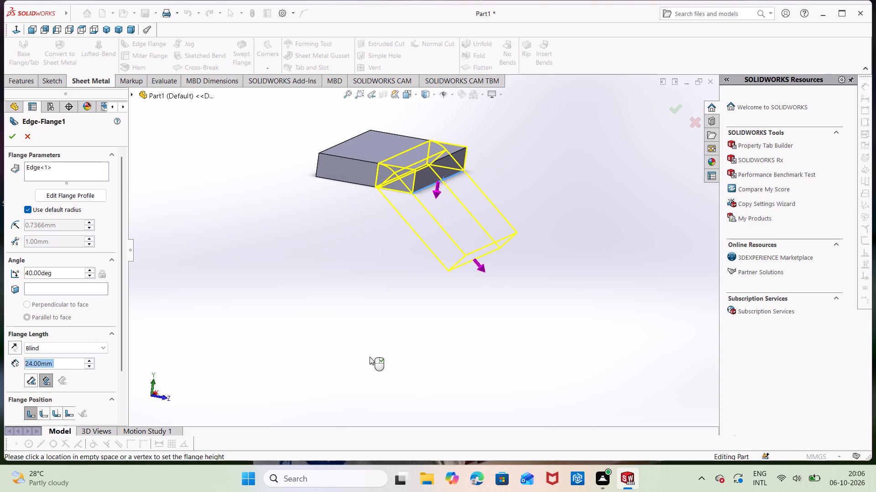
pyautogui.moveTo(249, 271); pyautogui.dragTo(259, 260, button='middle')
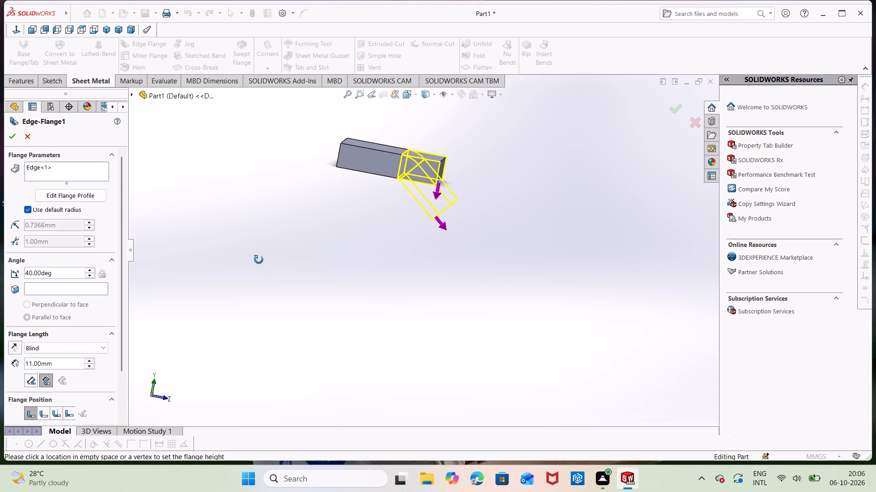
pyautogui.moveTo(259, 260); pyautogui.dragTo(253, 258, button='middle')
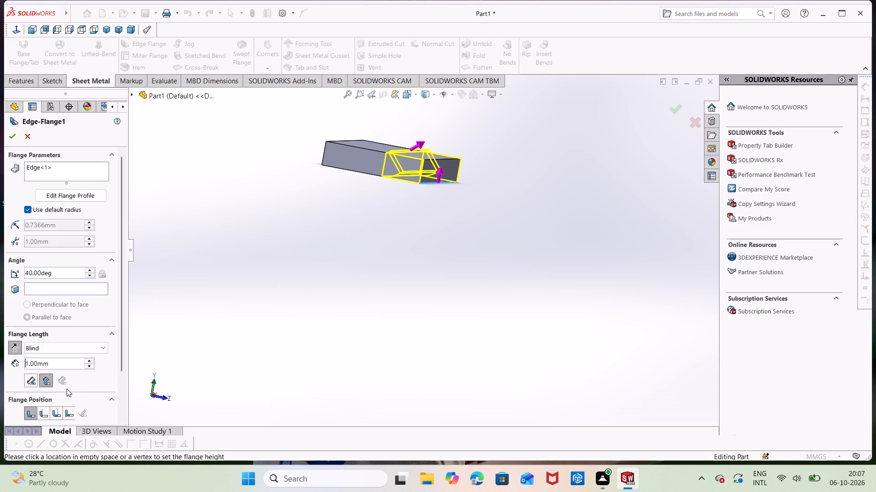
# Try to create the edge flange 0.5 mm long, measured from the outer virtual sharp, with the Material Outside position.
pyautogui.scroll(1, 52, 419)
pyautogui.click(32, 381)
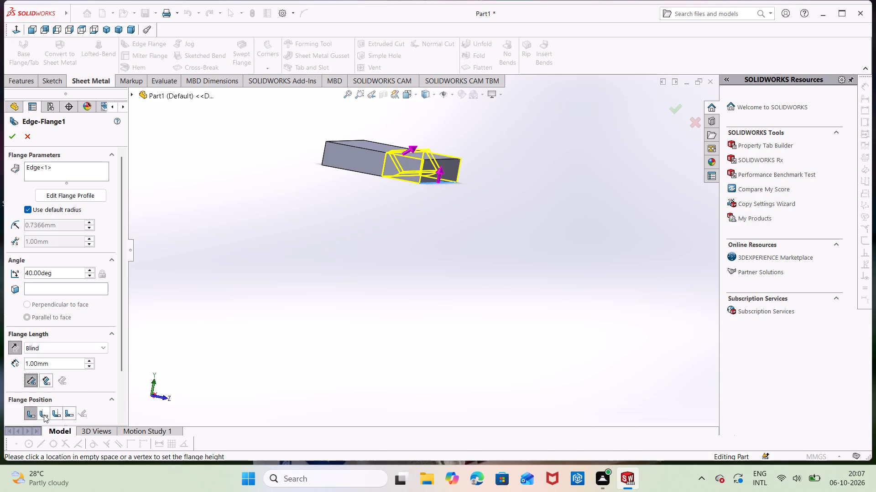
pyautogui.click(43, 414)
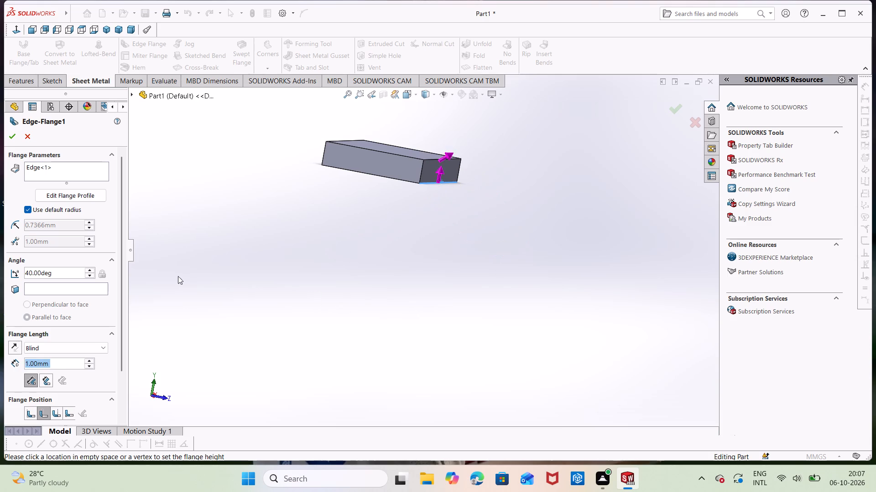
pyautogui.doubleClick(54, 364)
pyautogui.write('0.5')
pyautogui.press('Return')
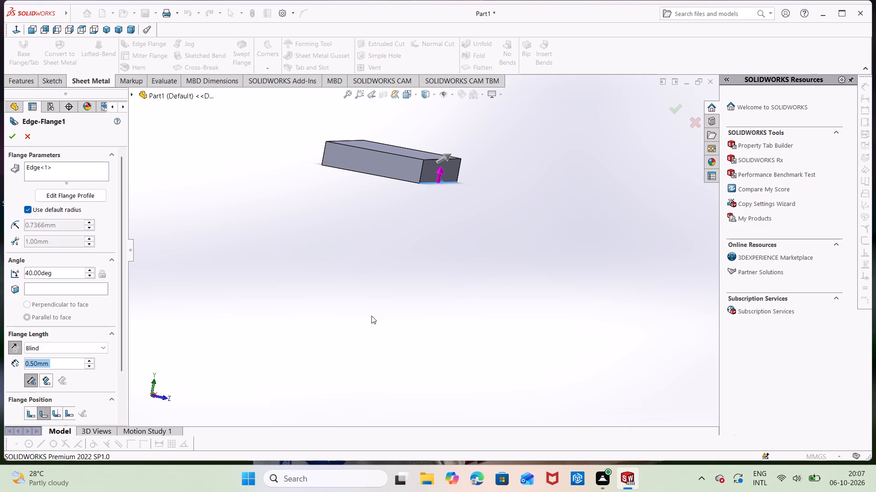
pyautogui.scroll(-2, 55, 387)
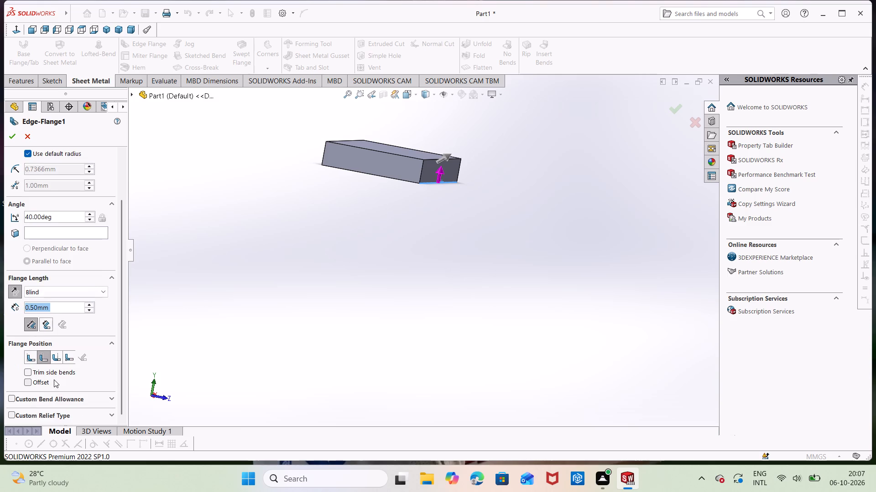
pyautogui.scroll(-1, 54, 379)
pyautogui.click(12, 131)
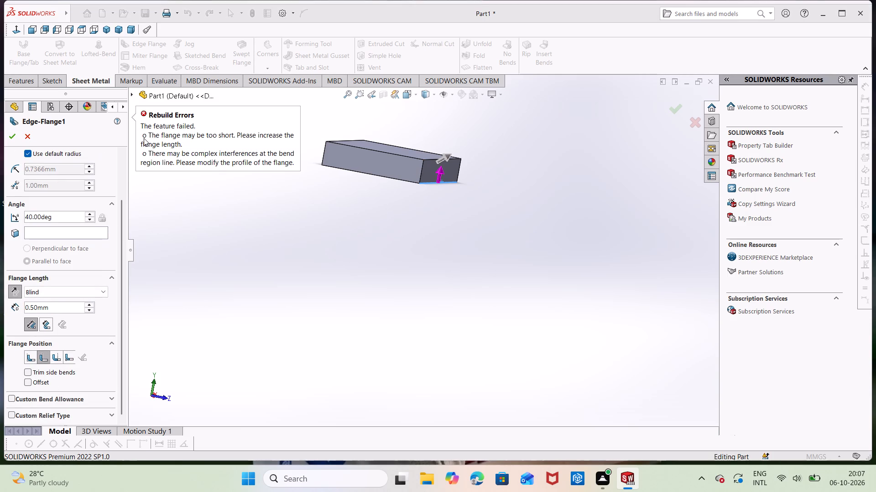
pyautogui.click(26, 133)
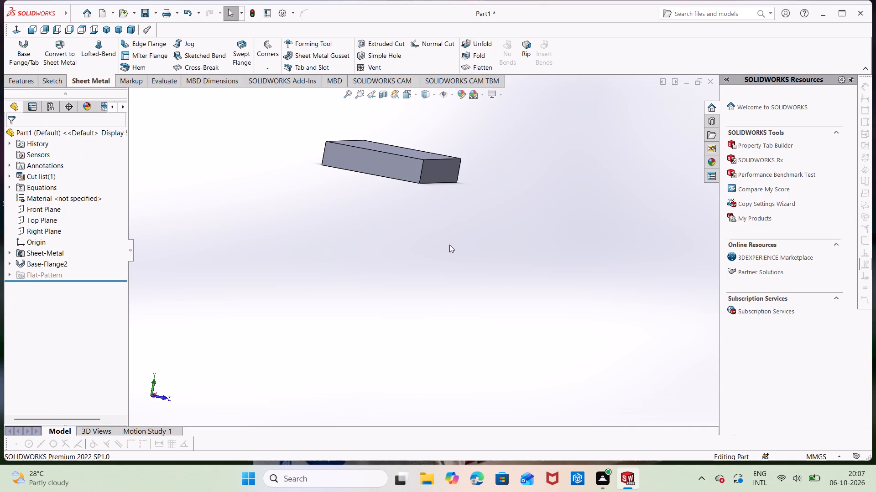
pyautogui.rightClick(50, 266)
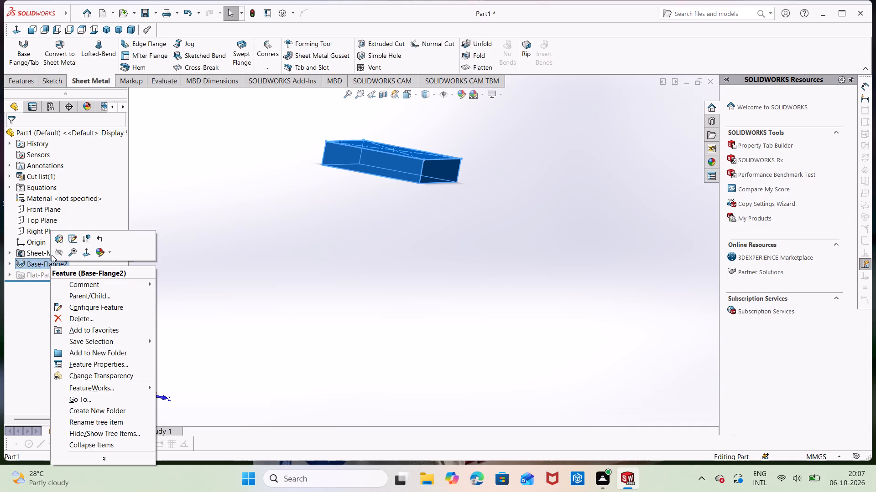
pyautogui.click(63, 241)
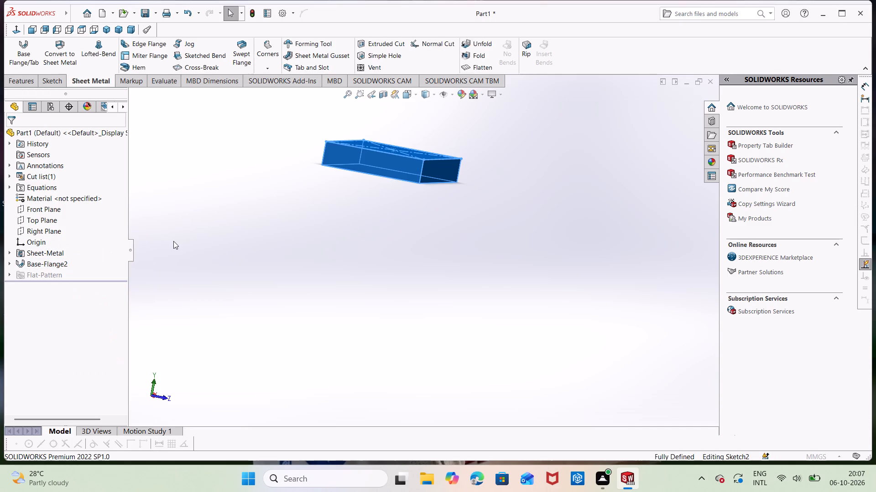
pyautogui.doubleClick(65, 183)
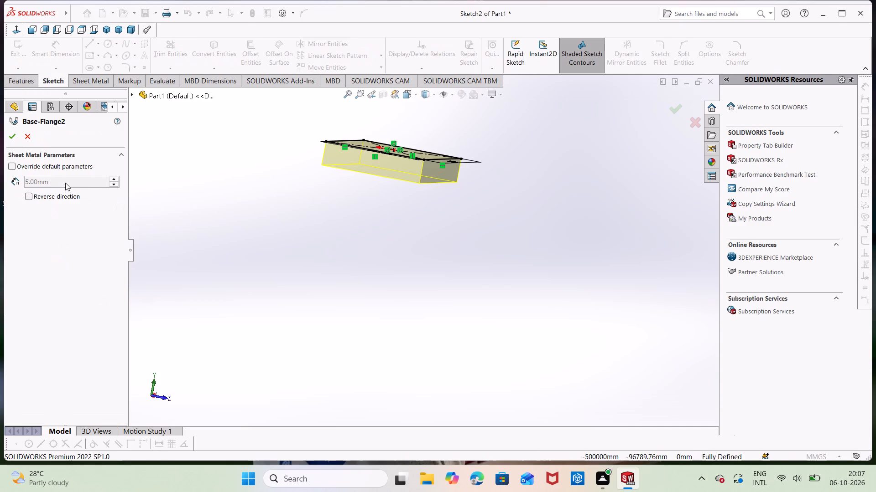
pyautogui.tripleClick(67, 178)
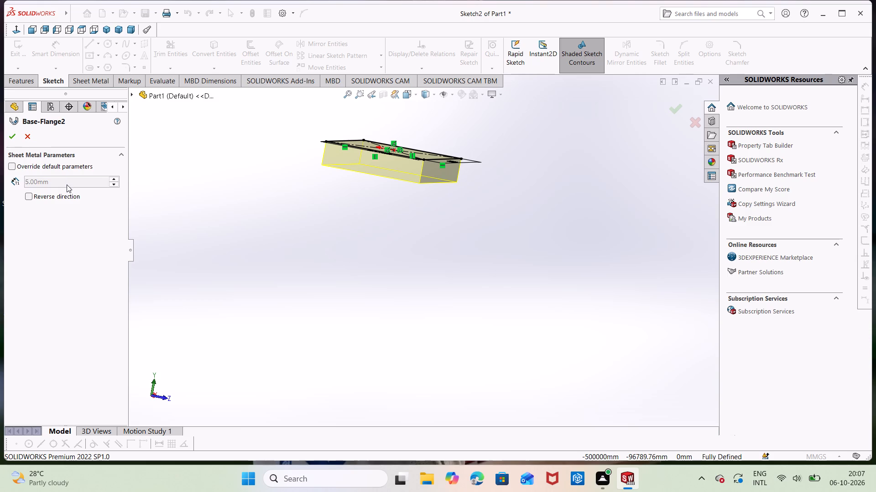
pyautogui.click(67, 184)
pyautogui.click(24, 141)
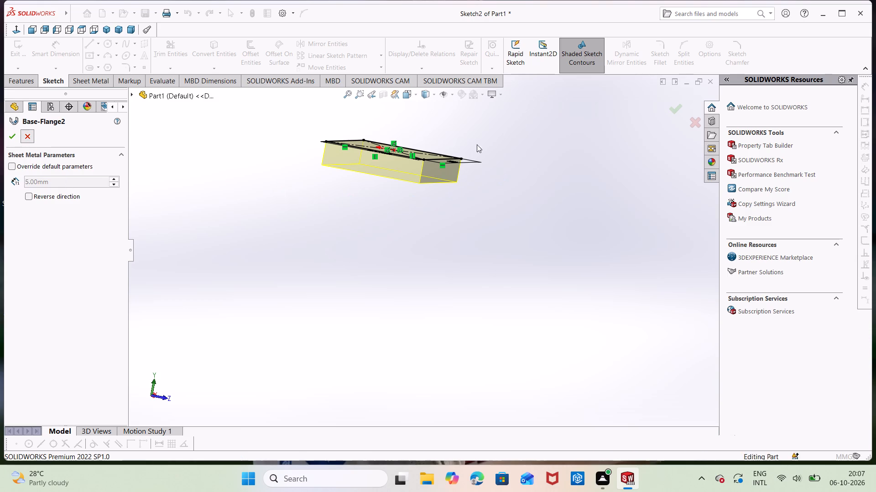
# Undo the creation of the 5 mm base flange, back to the rectangle sketch.
pyautogui.scroll(2, 371, 129)
pyautogui.scroll(1, 418, 179)
pyautogui.scroll(-4, 394, 161)
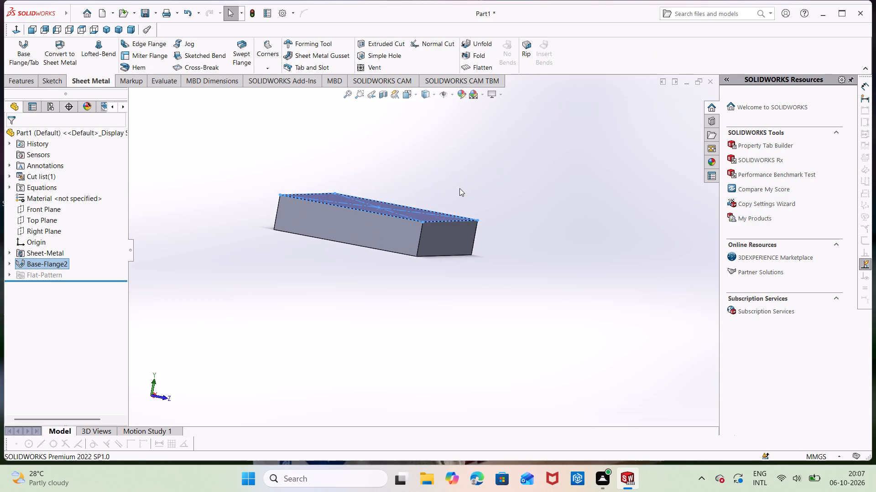
pyautogui.scroll(-3, 474, 189)
pyautogui.moveTo(478, 189); pyautogui.dragTo(481, 241, button='middle')
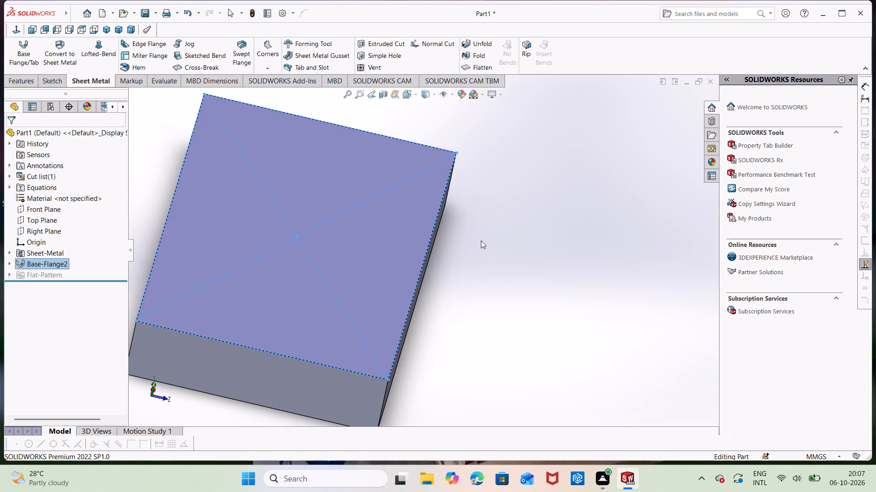
pyautogui.hotkey('ctrl', 'z')
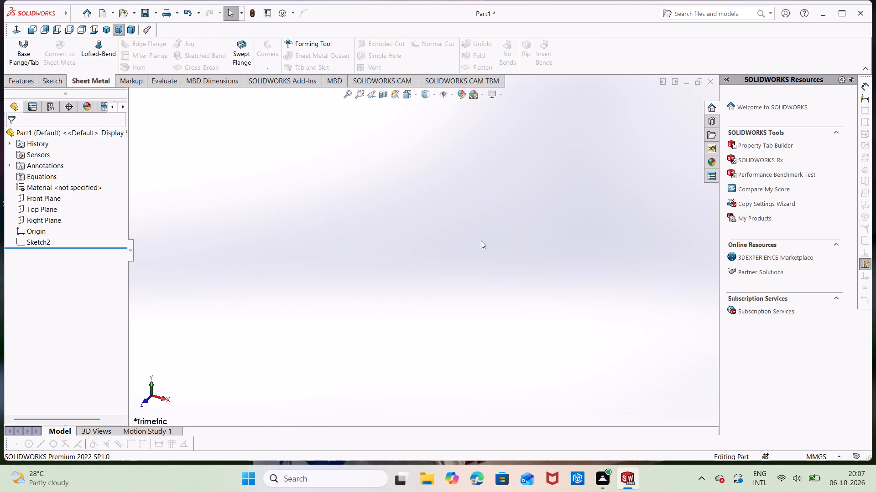
# Create a base flange from the rectangle sketch, 0.5 mm thick, with K-Factor 0.5 bend allowance and rectangular auto relief.
pyautogui.click(51, 236)
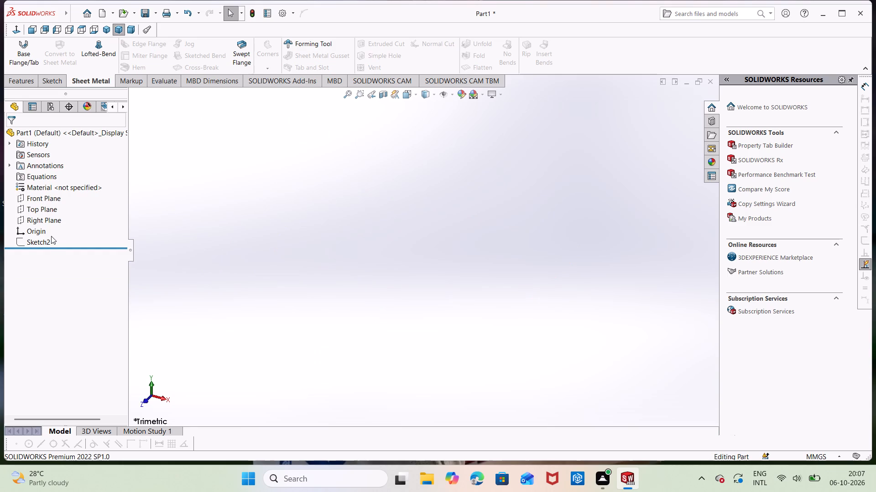
pyautogui.click(47, 240)
pyautogui.click(31, 49)
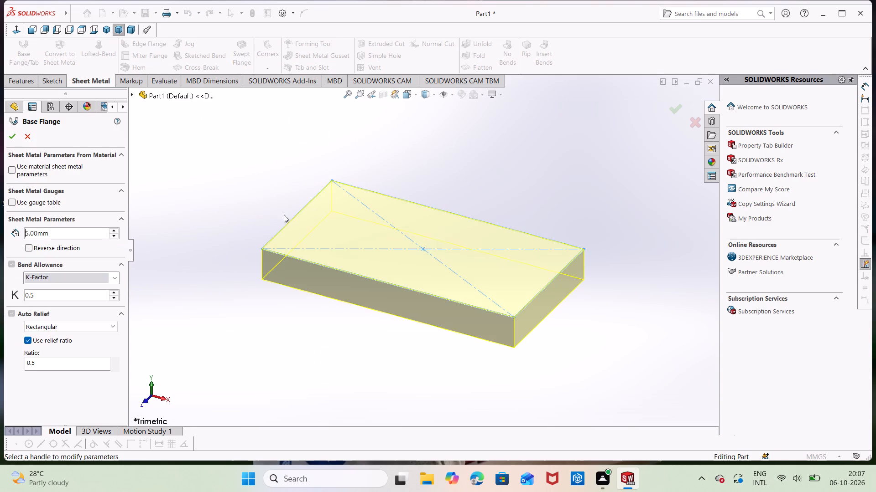
pyautogui.doubleClick(51, 235)
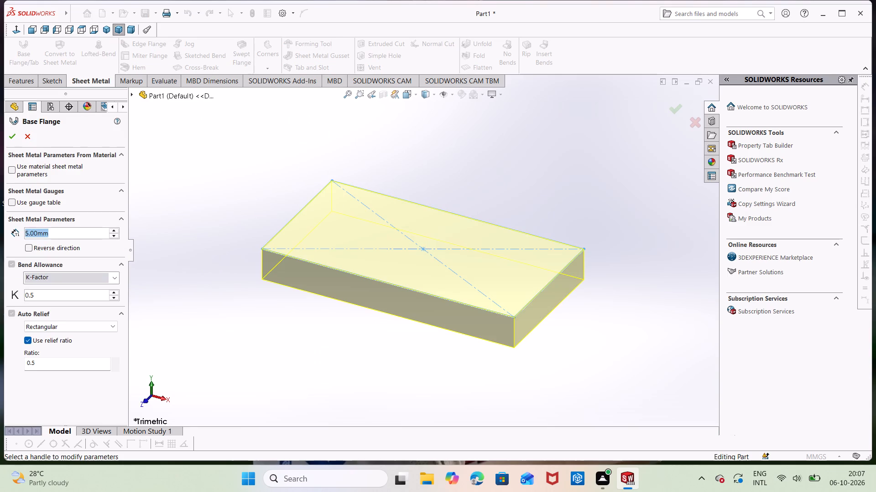
pyautogui.write('0.5')
pyautogui.press('Return')
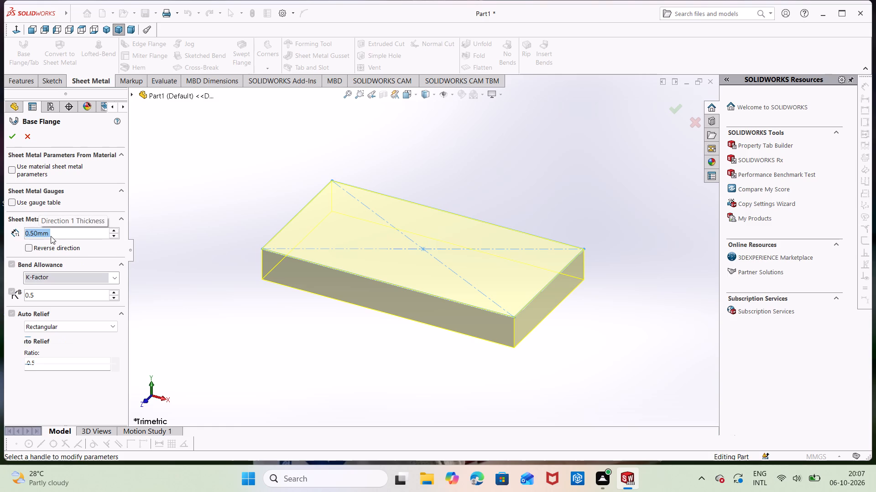
pyautogui.click(8, 142)
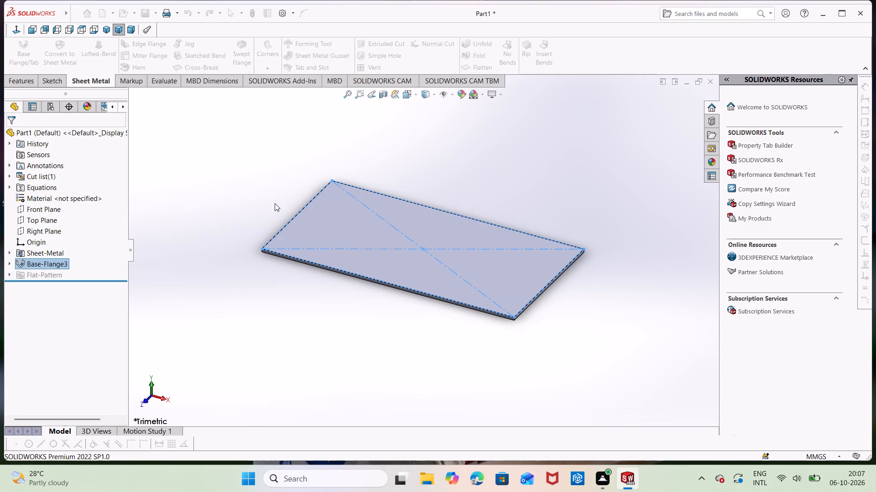
# Start an edge flange on the lower long edge of the base flange's front side face, directed downward.
pyautogui.click(151, 41)
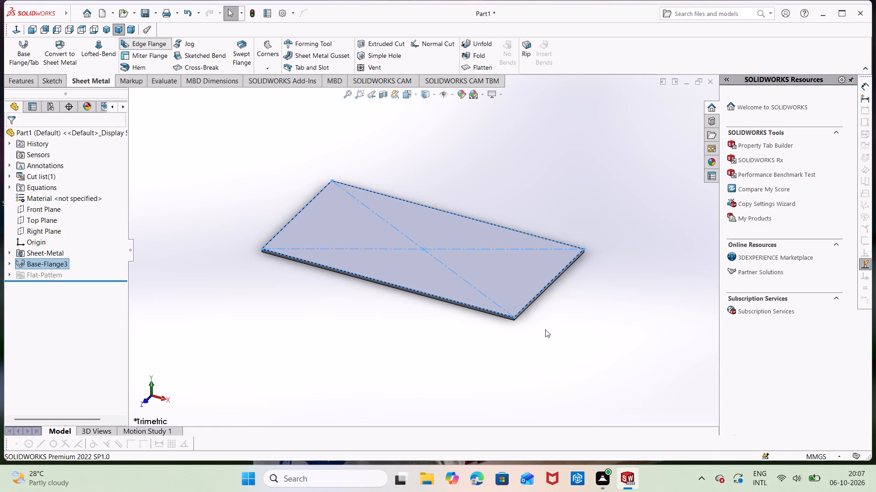
pyautogui.moveTo(625, 345); pyautogui.dragTo(608, 284, button='middle')
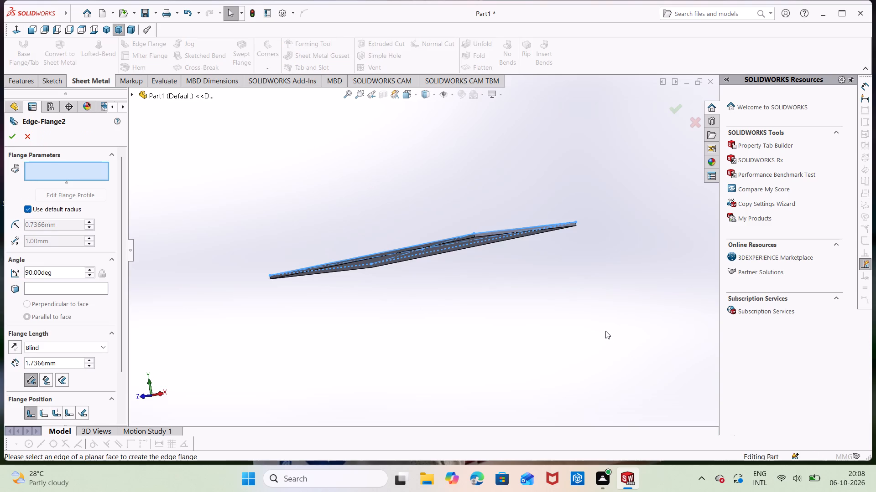
pyautogui.moveTo(605, 331); pyautogui.dragTo(674, 340, button='middle')
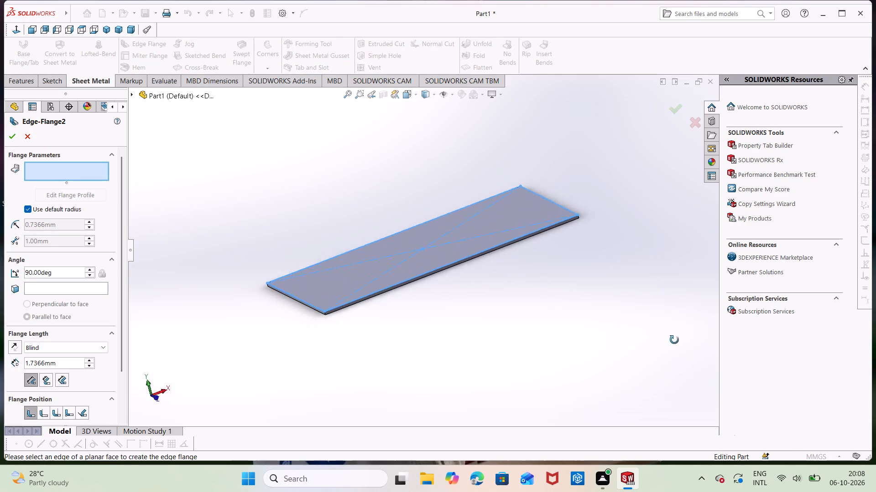
pyautogui.moveTo(674, 340); pyautogui.dragTo(669, 250, button='middle')
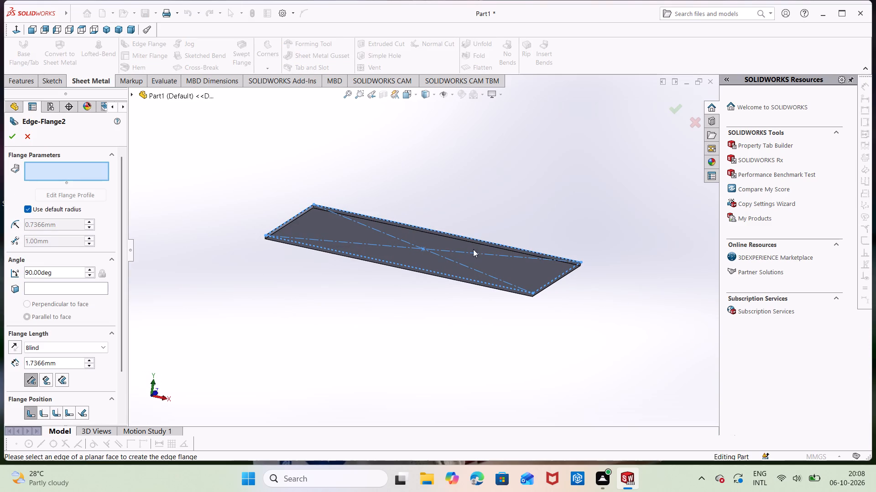
pyautogui.scroll(-6, 444, 232)
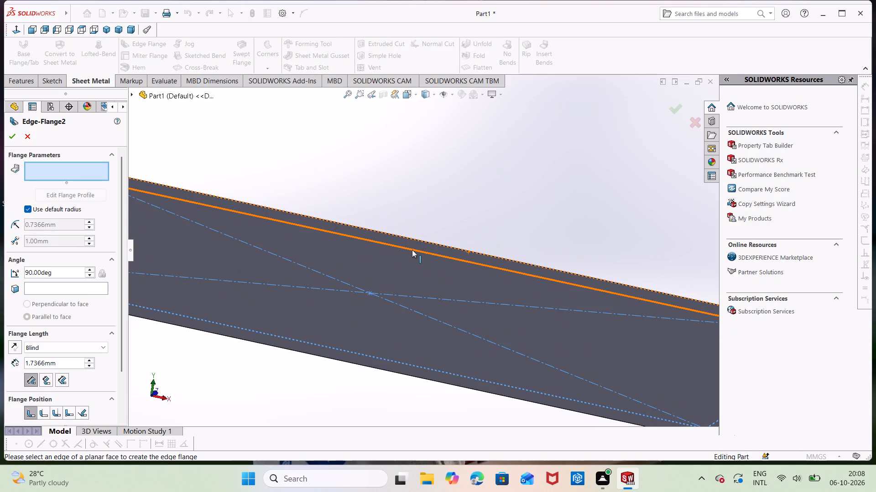
pyautogui.click(412, 250)
pyautogui.moveTo(437, 212); pyautogui.dragTo(476, 269, button='middle')
pyautogui.scroll(5, 476, 269)
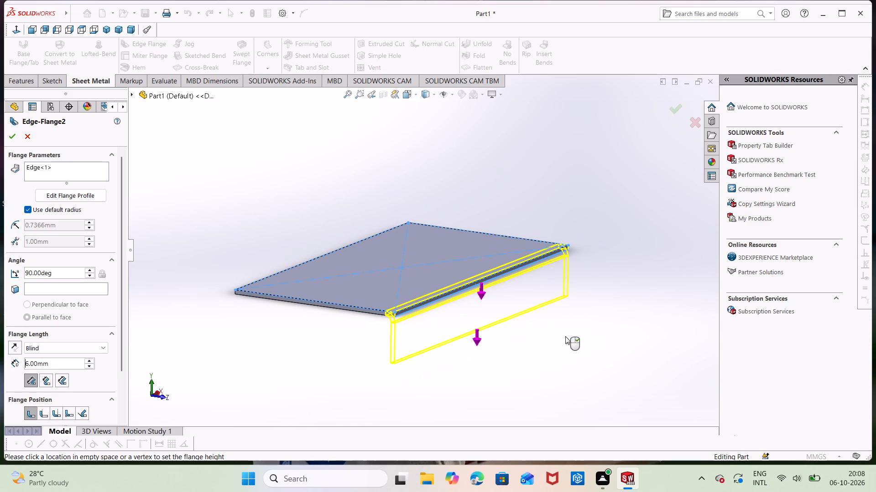
# Set the edge flange angle to 40 degrees.
pyautogui.doubleClick(74, 273)
pyautogui.write('40')
pyautogui.press('Return')
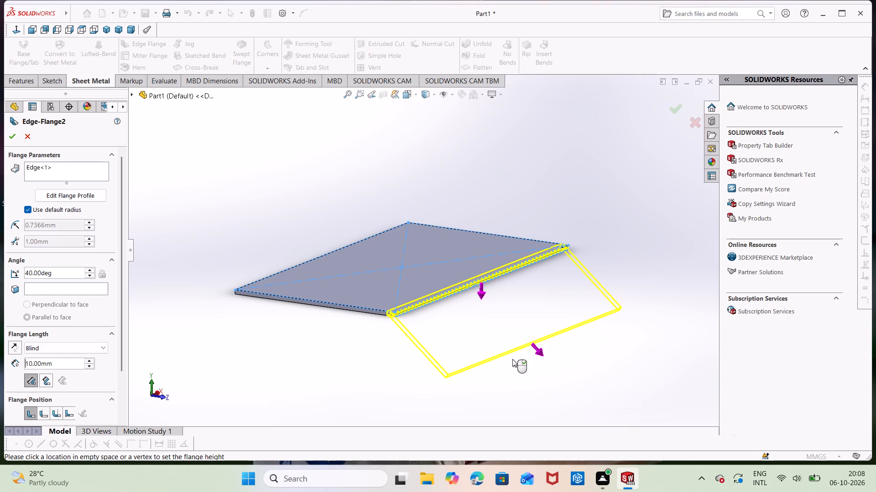
# Set the edge flange length to 6 mm and create the 40-degree edge flange.
pyautogui.press('6')
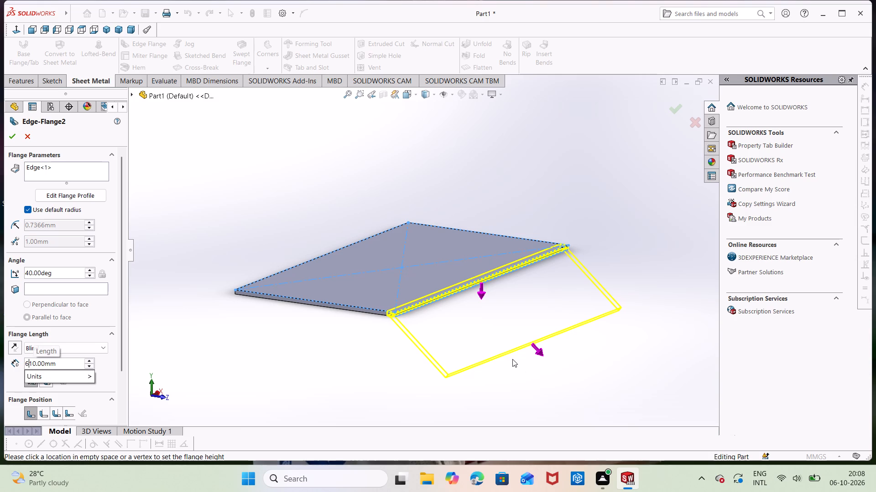
pyautogui.press('Delete')
pyautogui.press('Delete')
pyautogui.press('Delete')
pyautogui.press('Delete')
pyautogui.press('Delete')
pyautogui.press('Delete')
pyautogui.press('Delete')
pyautogui.press('Delete')
pyautogui.press('Delete')
pyautogui.press('Delete')
pyautogui.press('Delete')
pyautogui.press('Delete')
pyautogui.press('Delete')
pyautogui.press('Delete')
pyautogui.press('Delete')
pyautogui.press('Delete')
pyautogui.press('Delete')
pyautogui.press('Delete')
pyautogui.press('Delete')
pyautogui.press('Delete')
pyautogui.press('Return')
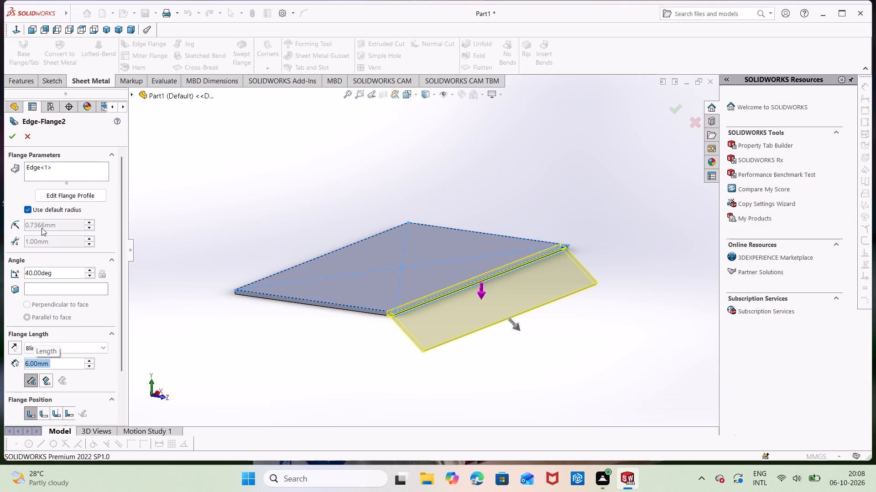
pyautogui.click(11, 138)
# Start another edge flange on the lower long edge of the 6 mm flange's free end, directed downward, and open its angle for editing.
pyautogui.moveTo(382, 388); pyautogui.dragTo(447, 388, button='middle')
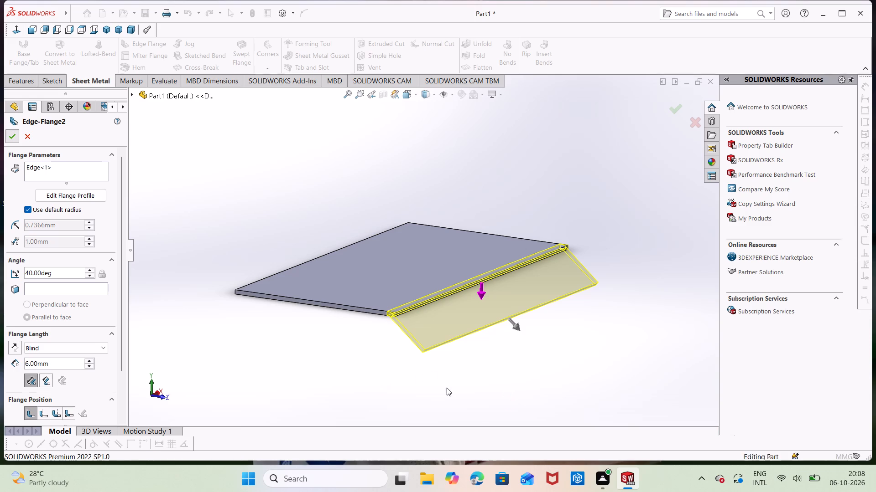
pyautogui.moveTo(377, 355); pyautogui.dragTo(422, 376, button='middle')
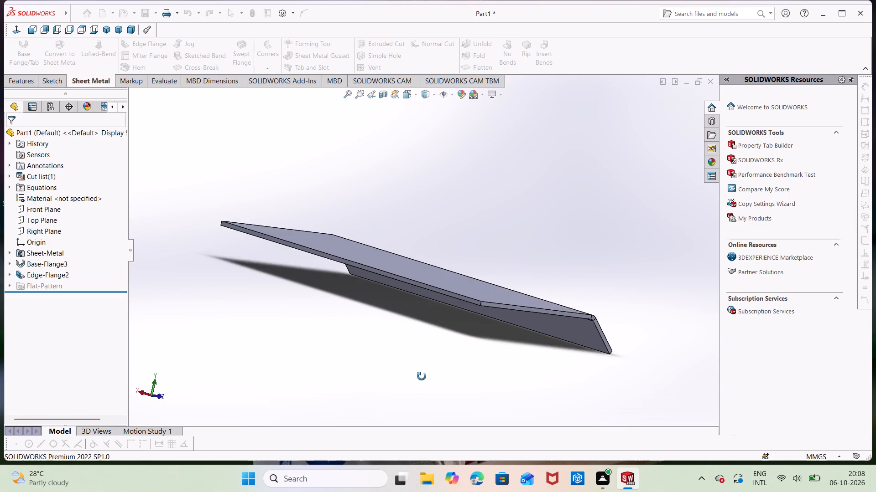
pyautogui.moveTo(422, 376); pyautogui.dragTo(312, 376, button='middle')
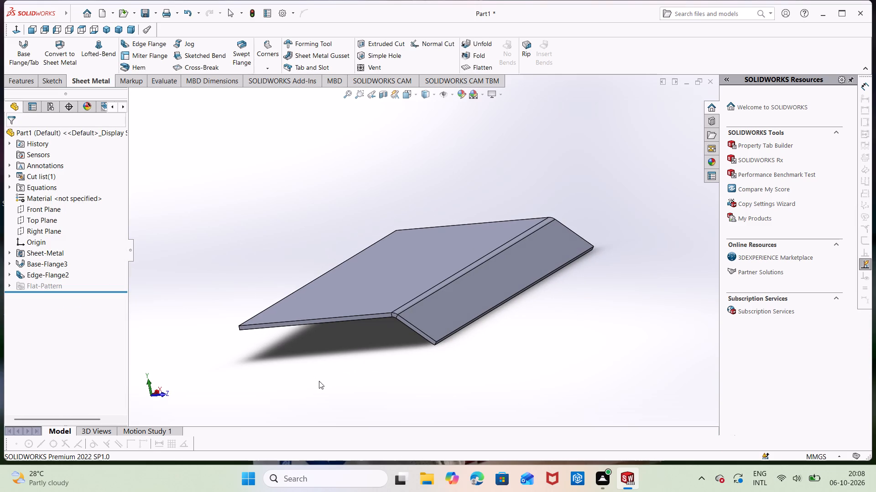
pyautogui.moveTo(520, 365); pyautogui.dragTo(506, 339, button='middle')
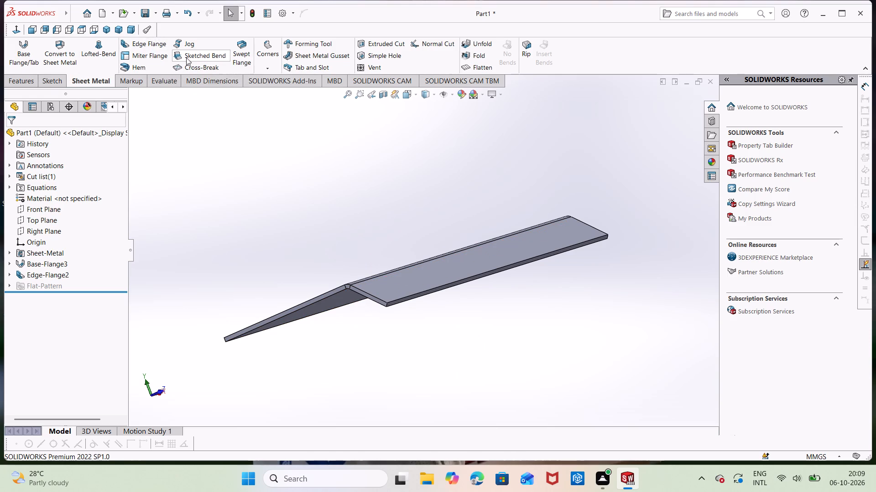
pyautogui.click(155, 43)
pyautogui.click(403, 302)
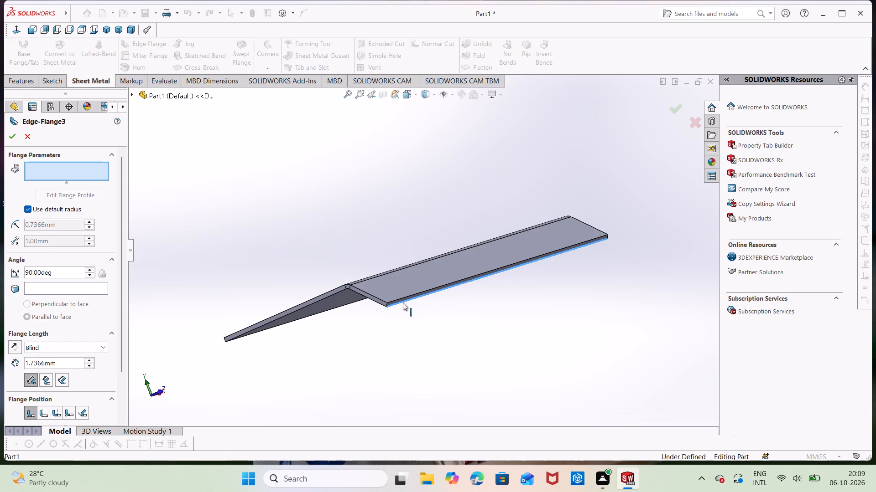
pyautogui.doubleClick(62, 273)
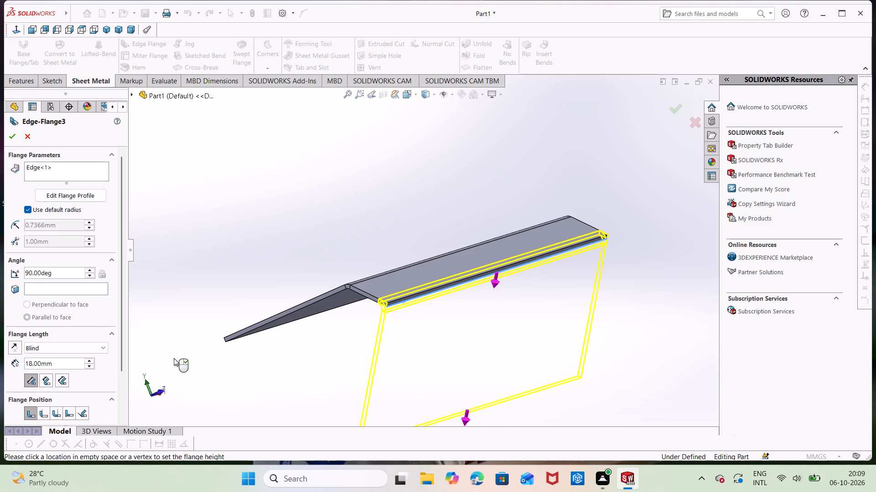
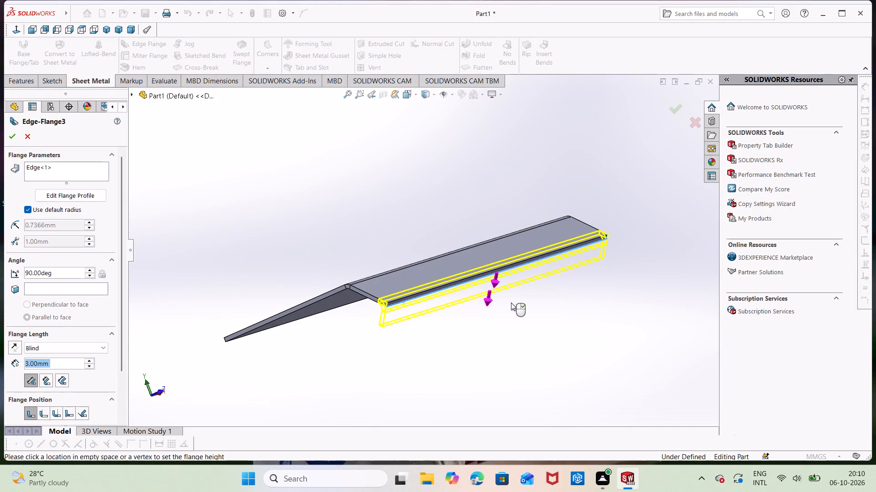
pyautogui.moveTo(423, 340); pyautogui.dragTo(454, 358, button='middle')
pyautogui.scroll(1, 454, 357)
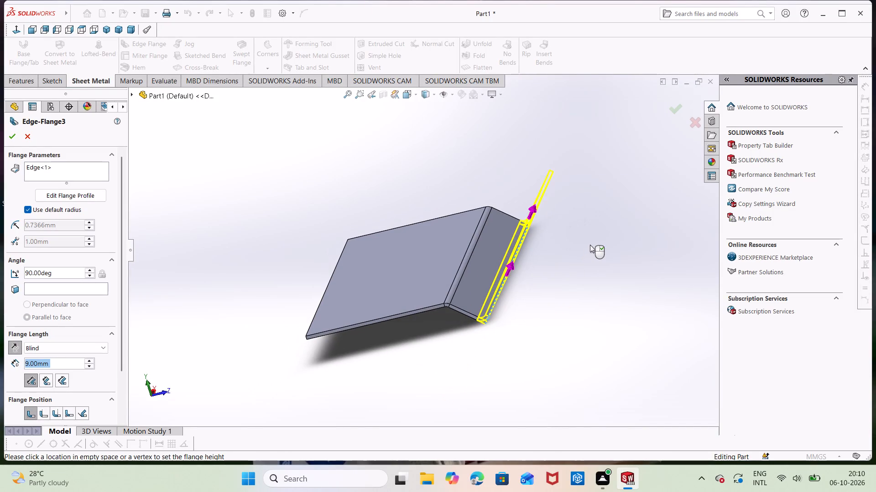
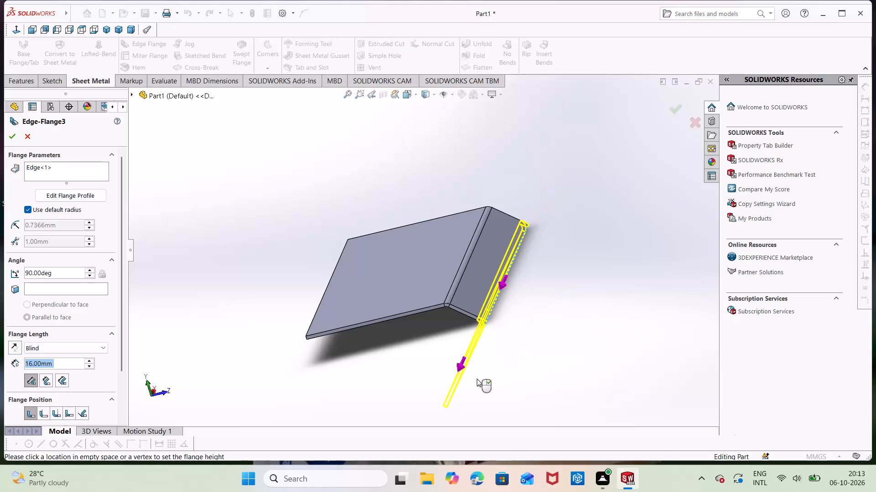
# Place a new edge flange along the outer long edge of the angled flange.
pyautogui.moveTo(437, 368); pyautogui.dragTo(407, 285, button='middle')
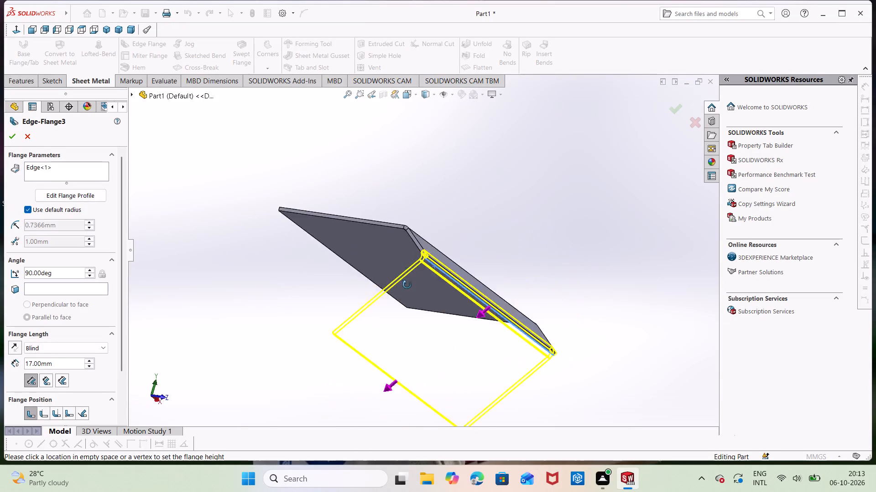
pyautogui.moveTo(407, 285); pyautogui.dragTo(434, 344, button='middle')
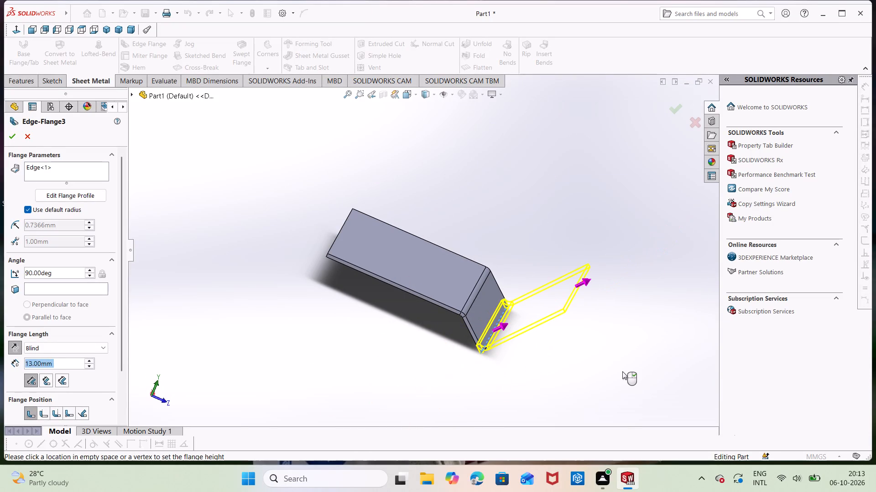
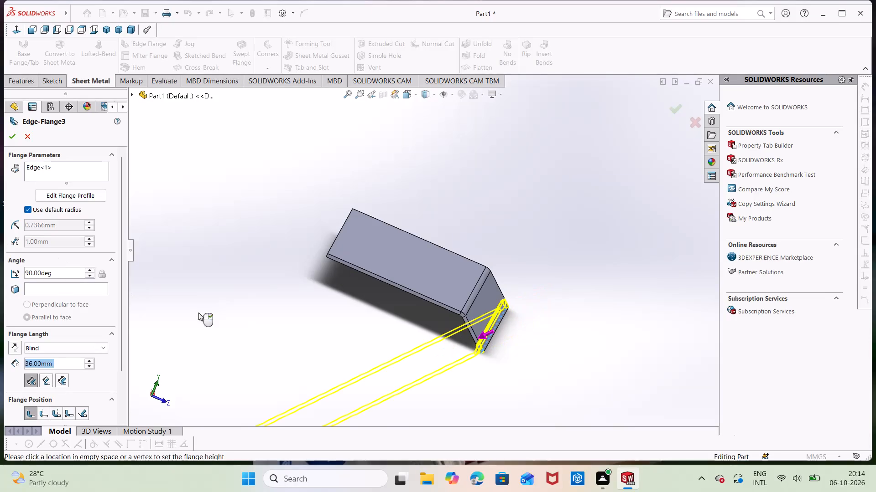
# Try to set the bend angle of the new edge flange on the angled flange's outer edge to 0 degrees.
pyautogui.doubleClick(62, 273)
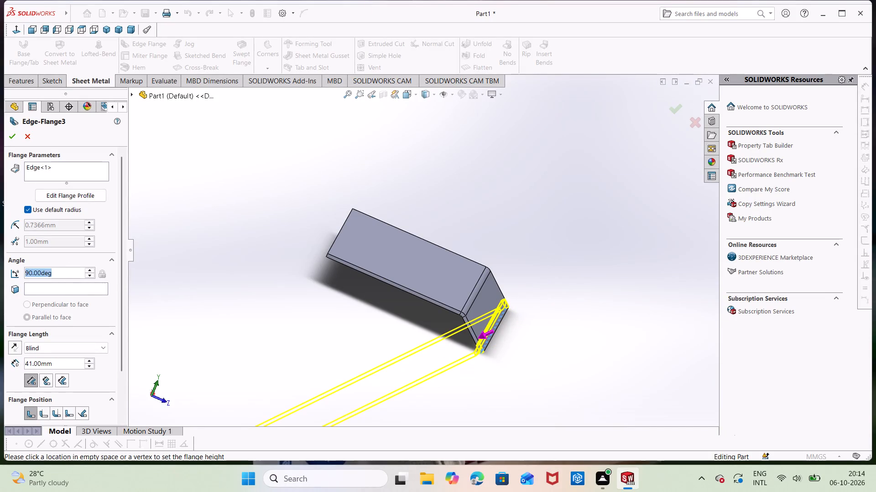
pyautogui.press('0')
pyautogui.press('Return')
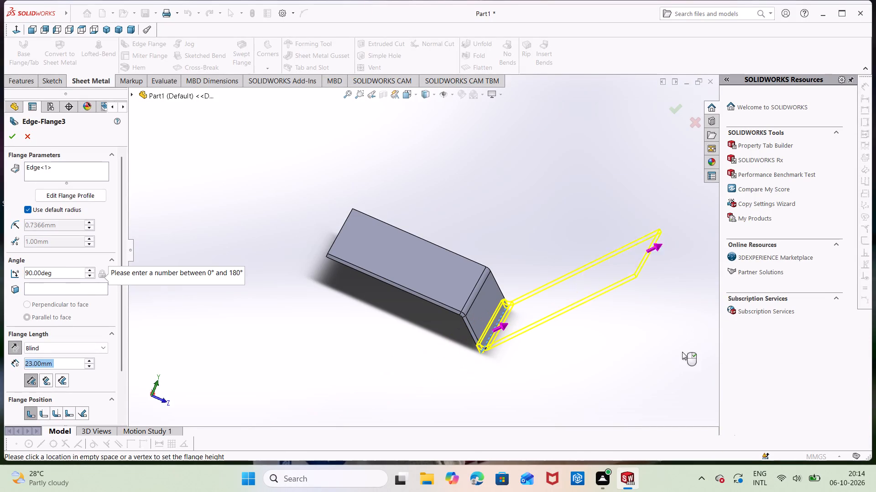
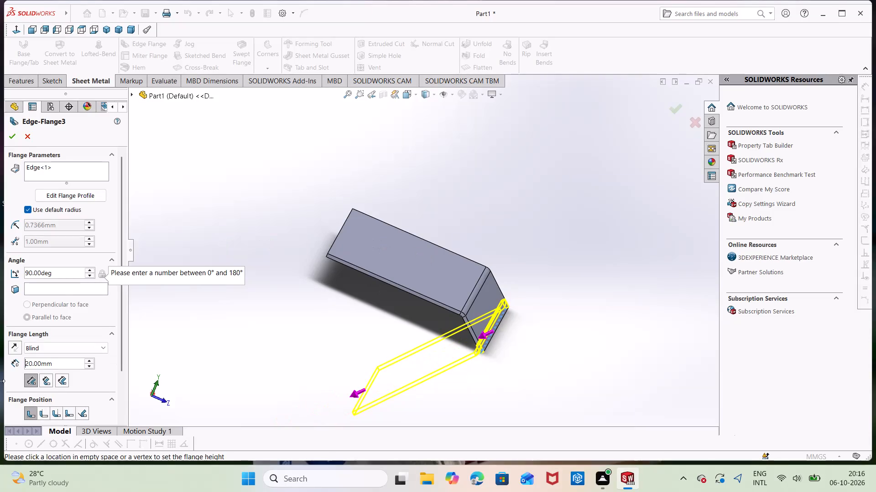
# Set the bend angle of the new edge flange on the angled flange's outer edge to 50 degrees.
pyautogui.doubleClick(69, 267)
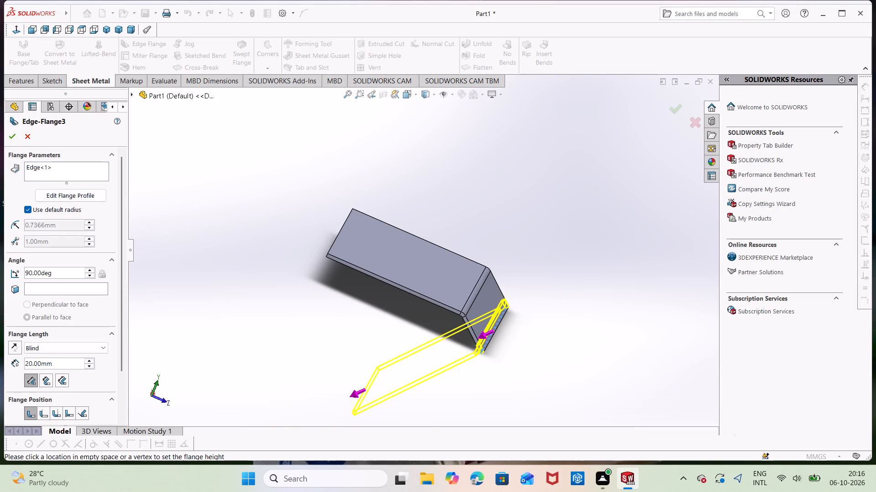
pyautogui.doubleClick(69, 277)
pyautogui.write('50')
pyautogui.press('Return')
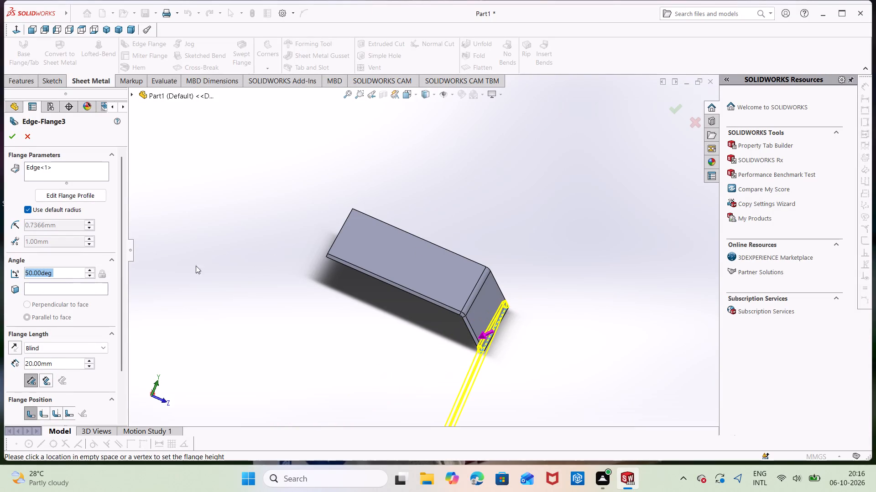
# Direct the new edge flange outward, away from the base flange, and create it with a 25 mm length.
pyautogui.scroll(4, 448, 348)
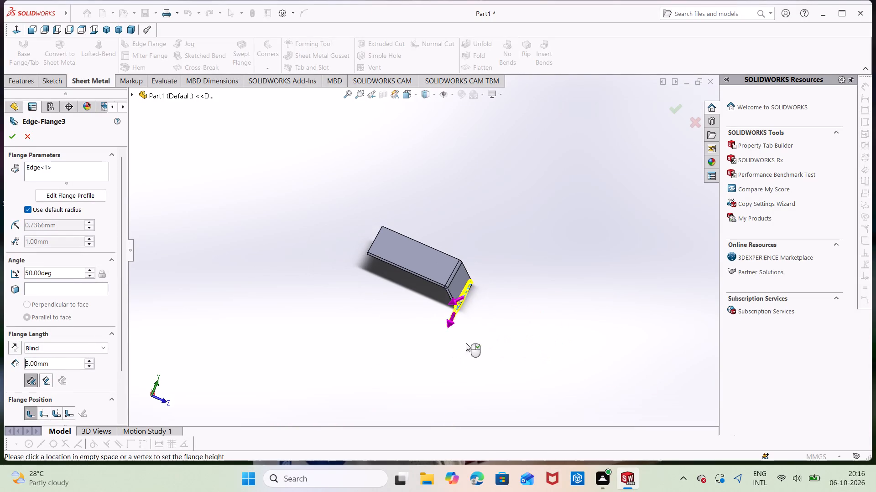
pyautogui.scroll(-3, 471, 318)
pyautogui.scroll(-3, 364, 261)
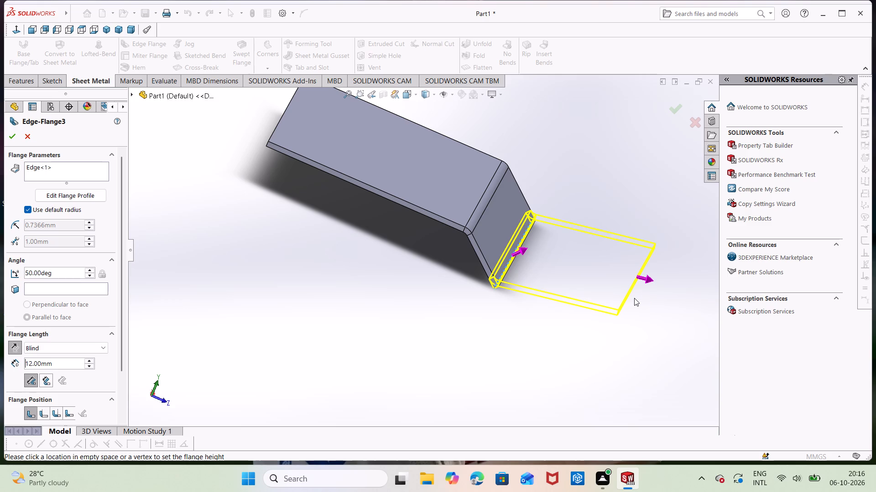
pyautogui.write('25')
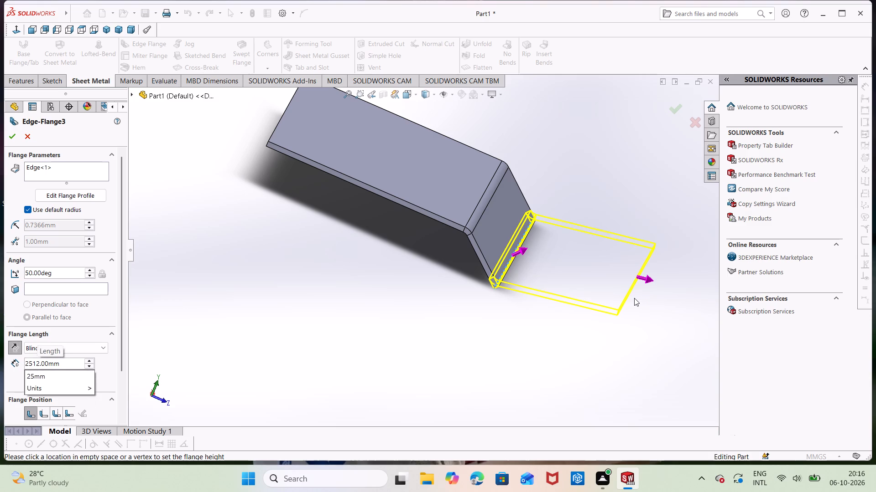
pyautogui.press('Delete')
pyautogui.press('Delete')
pyautogui.press('Delete')
pyautogui.press('Delete')
pyautogui.press('Delete')
pyautogui.press('Delete')
pyautogui.press('Delete')
pyautogui.press('Delete')
pyautogui.press('Delete')
pyautogui.press('Delete')
pyautogui.press('Delete')
pyautogui.press('Delete')
pyautogui.press('Delete')
pyautogui.press('Delete')
pyautogui.press('Delete')
pyautogui.press('Delete')
pyautogui.press('Delete')
pyautogui.press('Return')
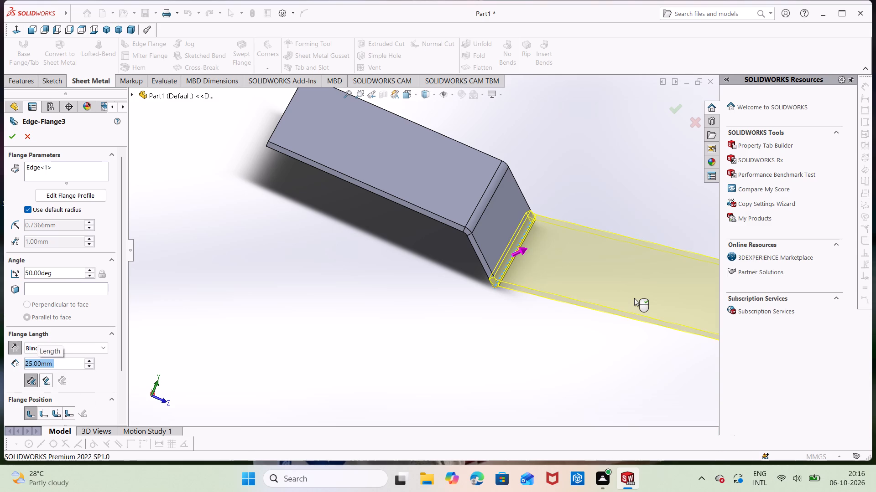
pyautogui.scroll(4, 587, 323)
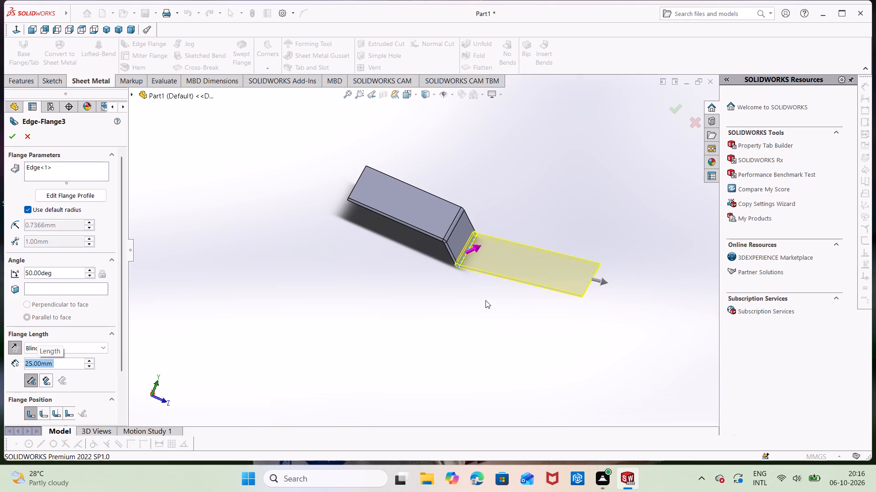
pyautogui.click(7, 138)
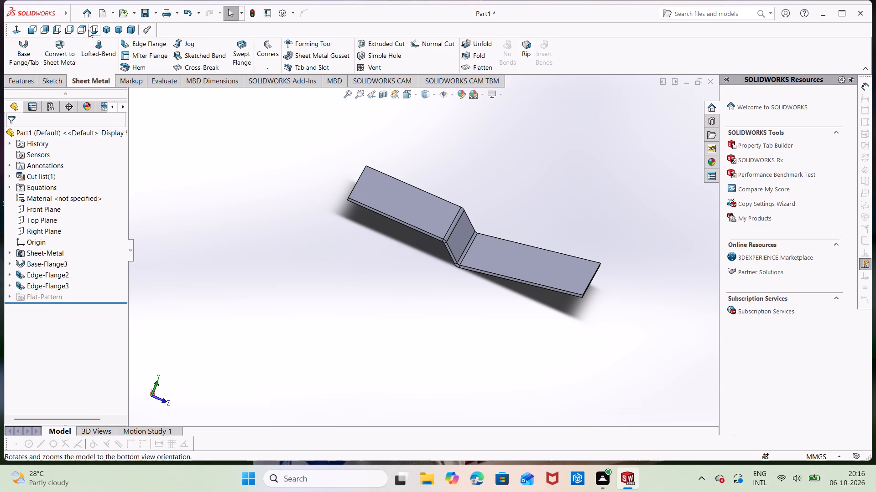
# Reopen the 25 mm edge flange for editing in the left view.
pyautogui.click(55, 29)
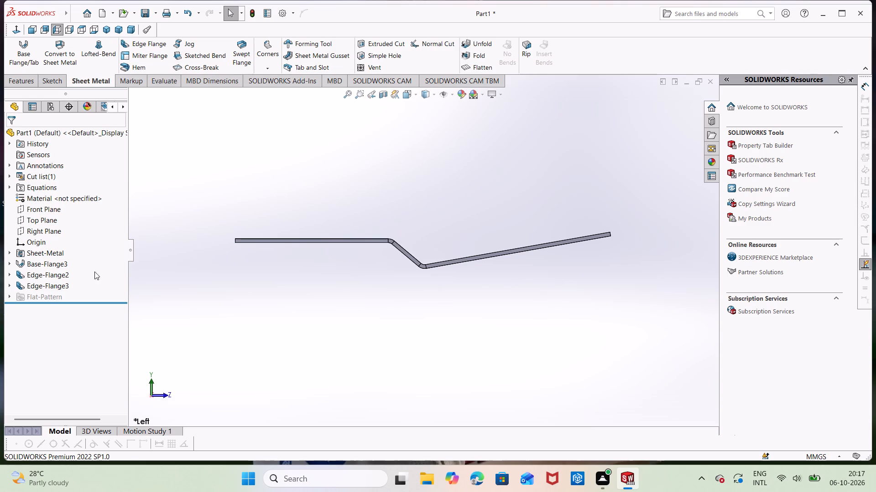
pyautogui.rightClick(46, 288)
pyautogui.click(53, 261)
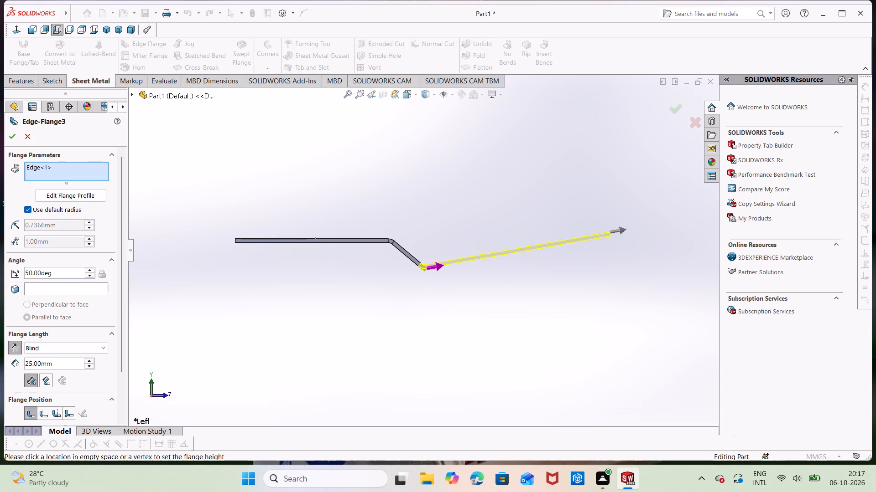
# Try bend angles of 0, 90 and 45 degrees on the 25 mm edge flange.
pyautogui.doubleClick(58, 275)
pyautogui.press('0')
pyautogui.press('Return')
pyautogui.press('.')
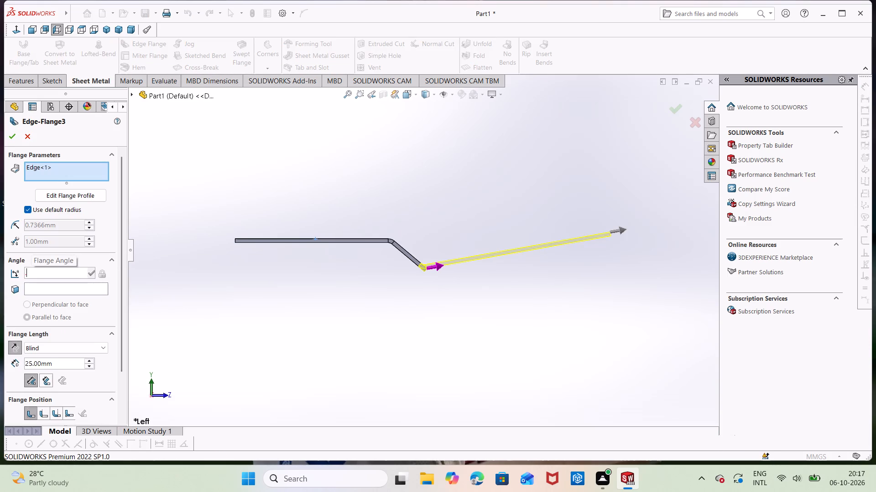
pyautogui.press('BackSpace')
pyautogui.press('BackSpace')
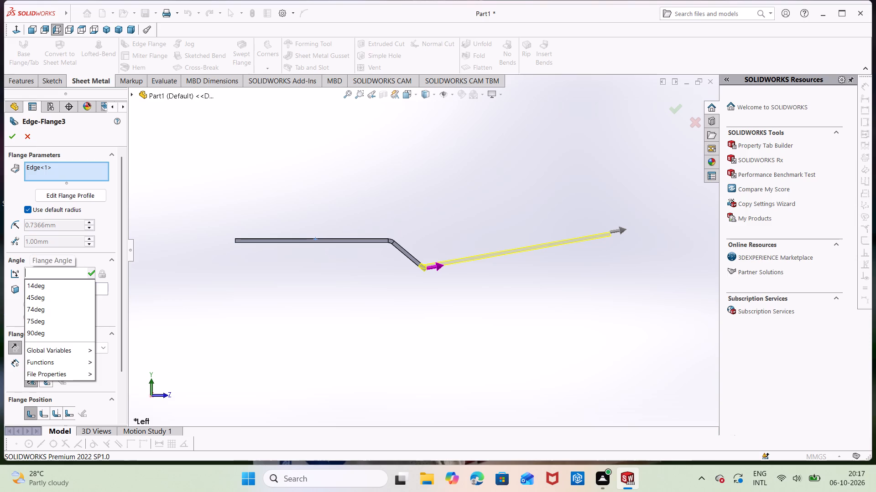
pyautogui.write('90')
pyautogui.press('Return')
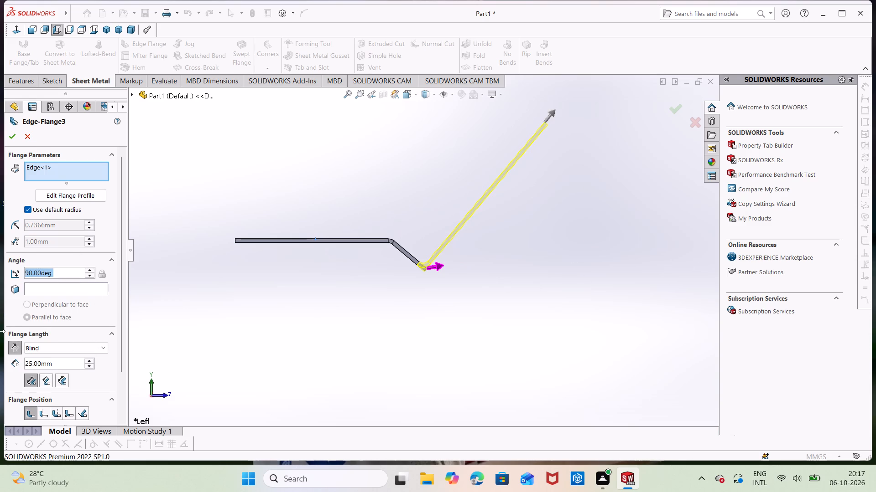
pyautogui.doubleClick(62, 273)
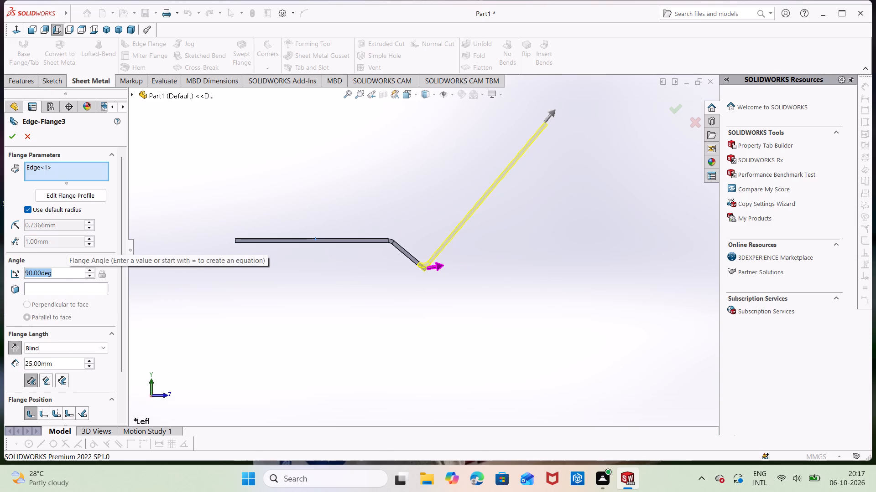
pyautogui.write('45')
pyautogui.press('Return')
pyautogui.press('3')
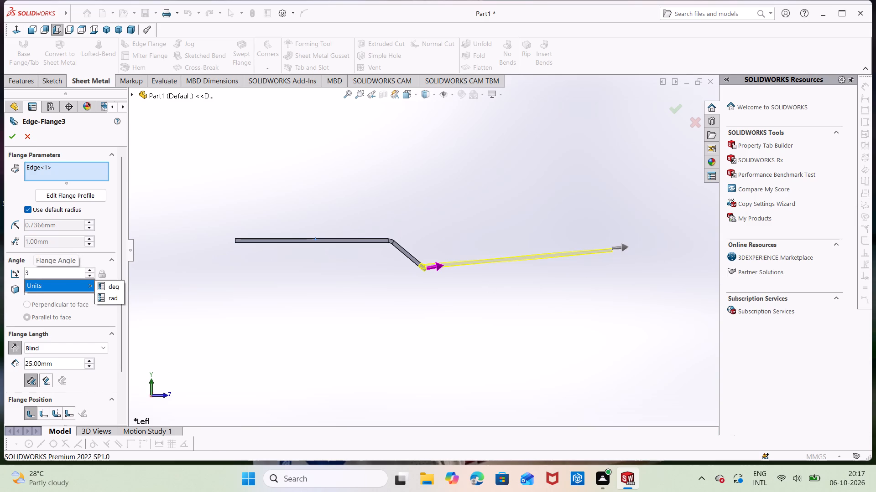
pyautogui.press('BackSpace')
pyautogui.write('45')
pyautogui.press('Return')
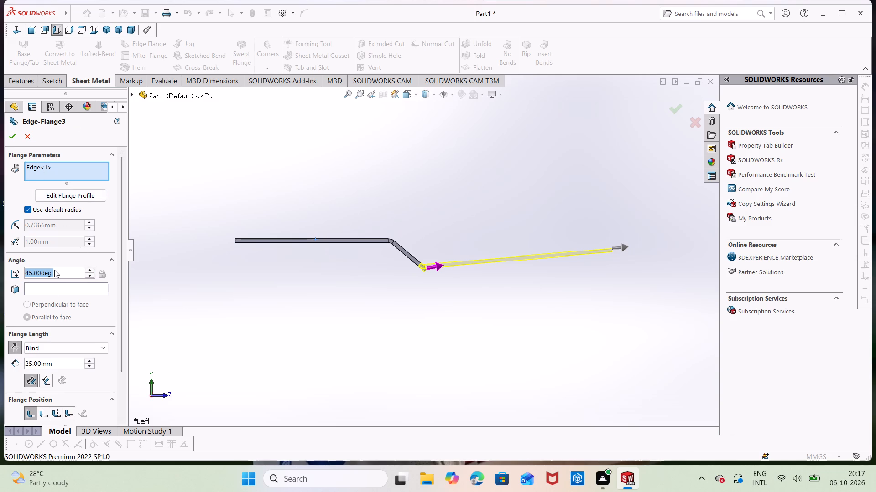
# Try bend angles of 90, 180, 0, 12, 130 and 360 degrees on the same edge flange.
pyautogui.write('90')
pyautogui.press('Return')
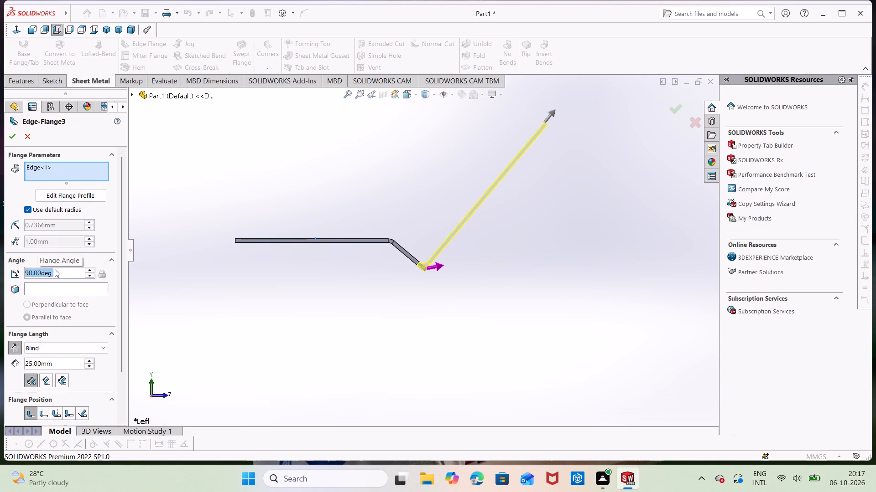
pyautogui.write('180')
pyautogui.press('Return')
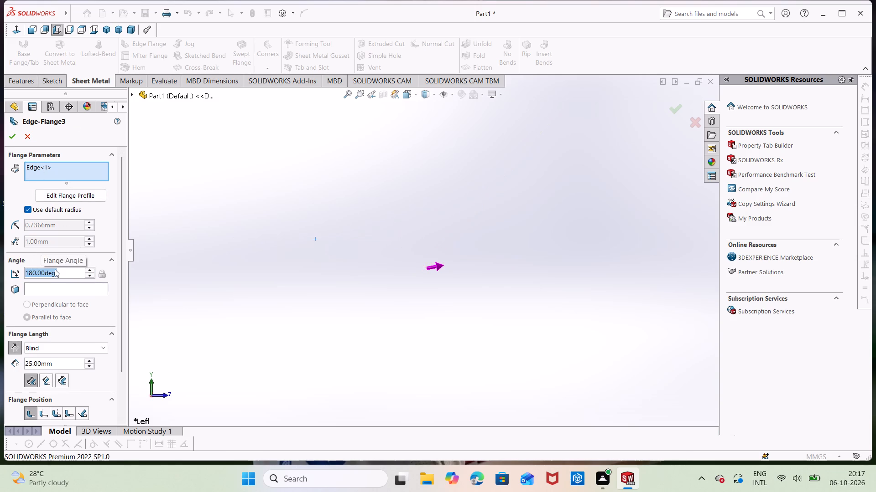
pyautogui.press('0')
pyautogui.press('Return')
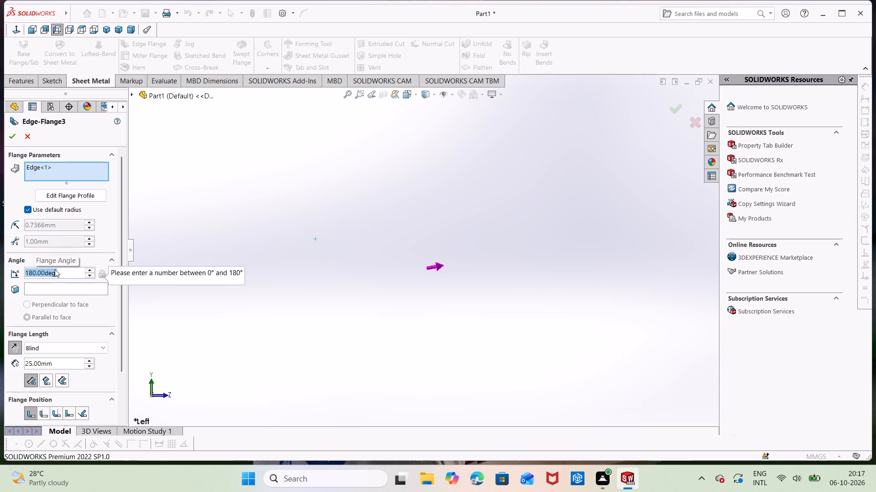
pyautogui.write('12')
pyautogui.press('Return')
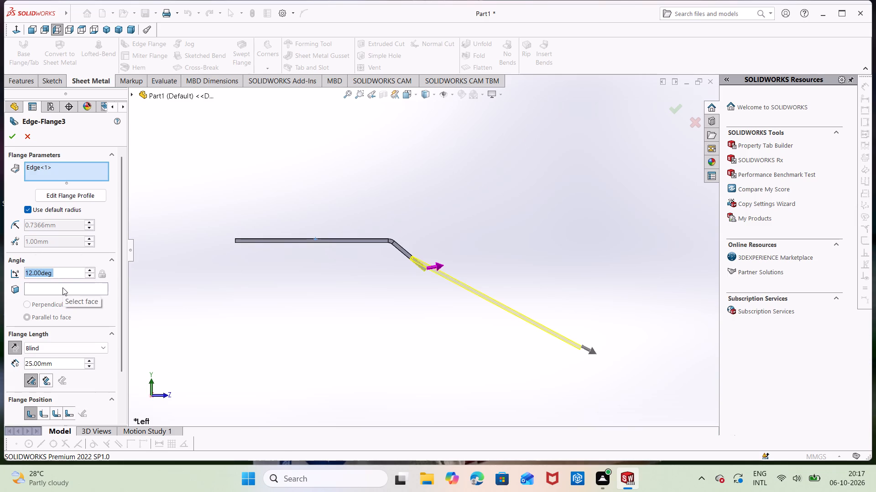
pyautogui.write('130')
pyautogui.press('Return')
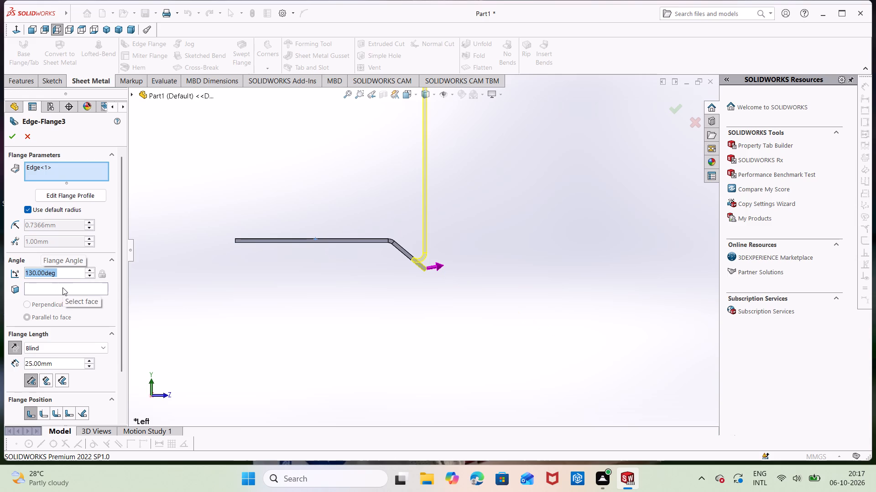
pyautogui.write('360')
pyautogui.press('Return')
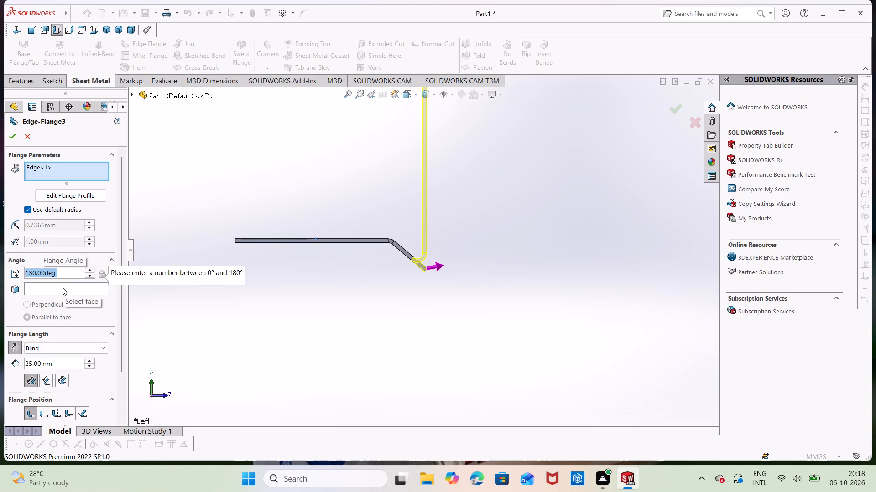
# Set the edge flange's bend angle to 10 degrees and raise it gradually to 40 degrees, parallel to the base flange.
pyautogui.write('10')
pyautogui.press('Return')
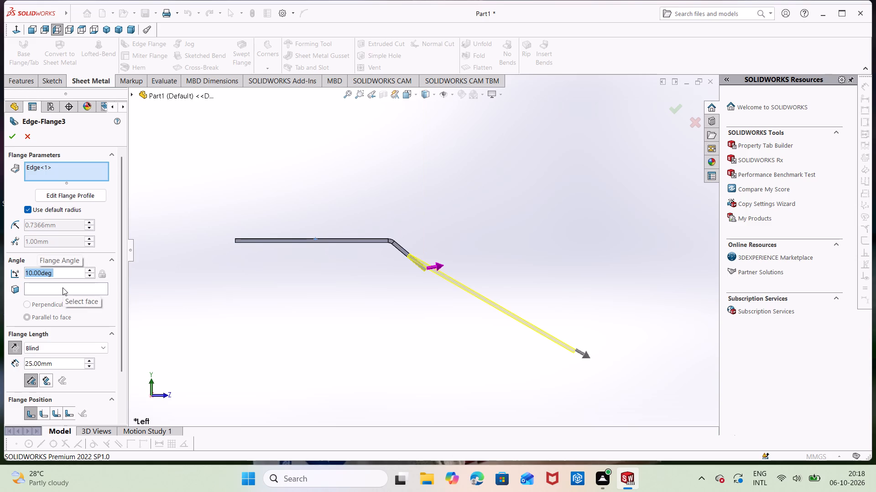
pyautogui.click(89, 267)
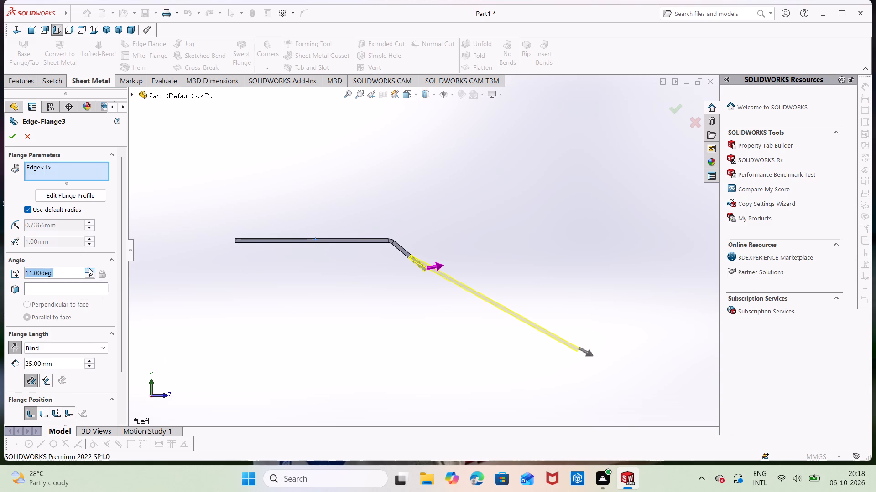
pyautogui.tripleClick(89, 267)
pyautogui.doubleClick(89, 267)
pyautogui.tripleClick(89, 267)
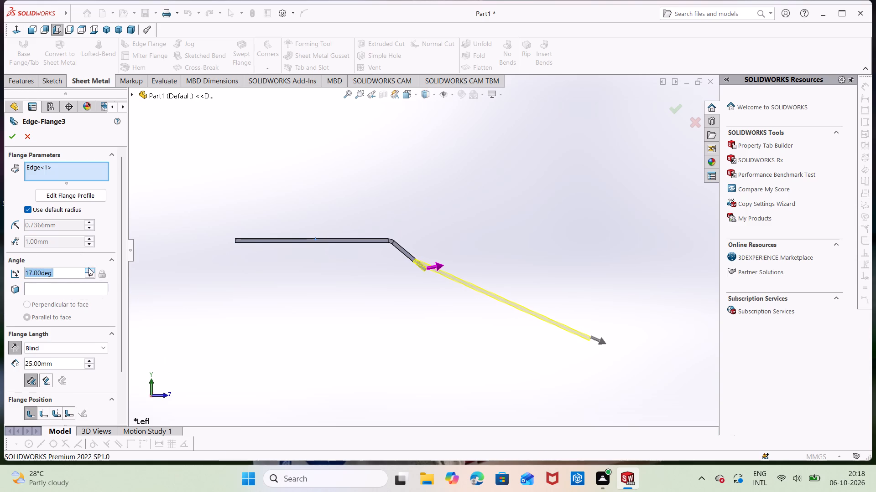
pyautogui.tripleClick(89, 267)
pyautogui.tripleClick(89, 267)
pyautogui.tripleClick(89, 267)
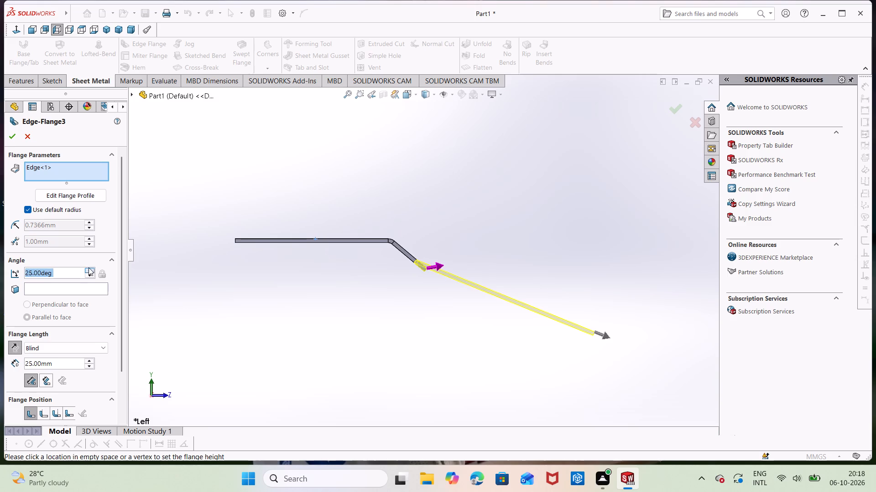
pyautogui.tripleClick(89, 267)
pyautogui.tripleClick(89, 267)
pyautogui.click(89, 267)
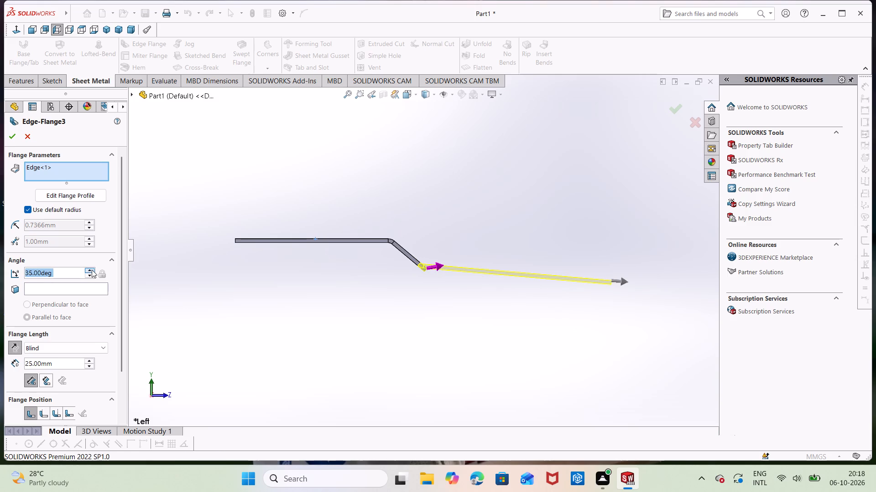
pyautogui.click(92, 270)
pyautogui.click(92, 270)
pyautogui.click(92, 270)
pyautogui.click(92, 270)
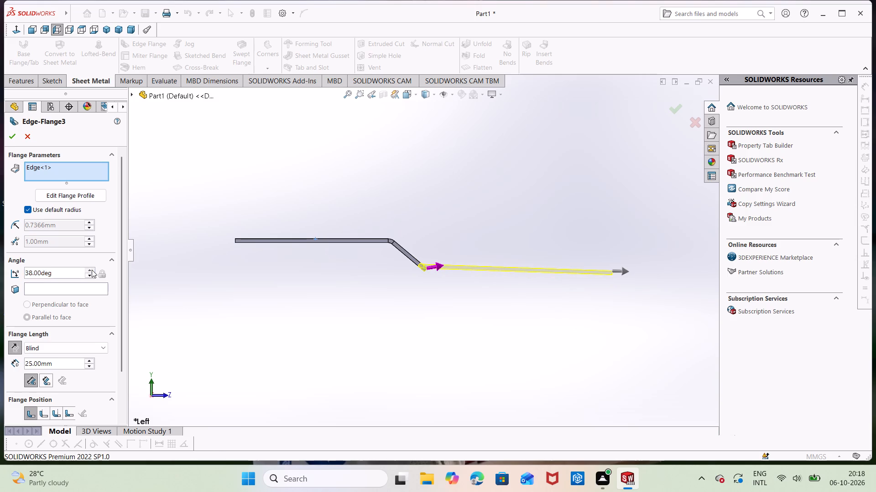
pyautogui.click(92, 270)
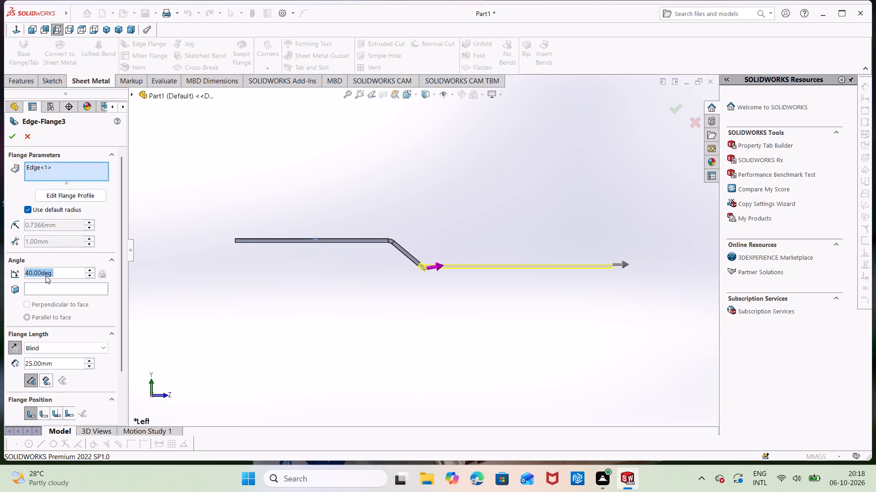
# Try a 15 mm length on the edge flange, return it to 25 mm, and finish the edit.
pyautogui.scroll(-2, 60, 361)
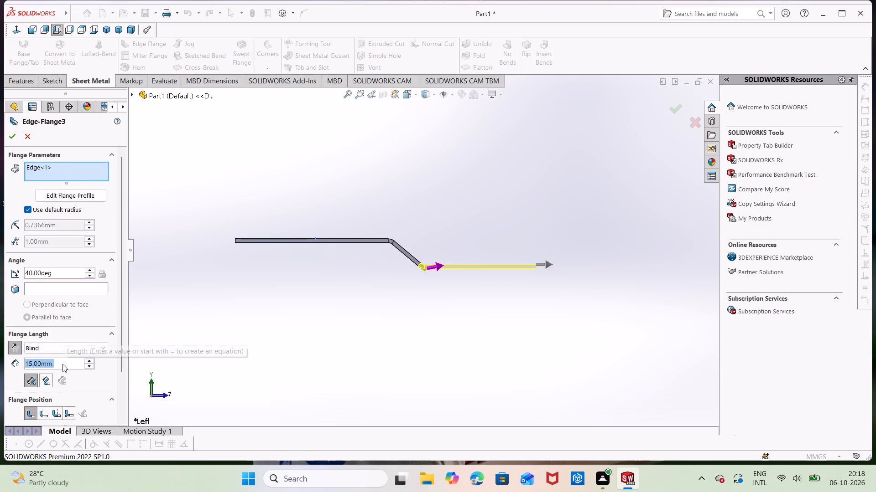
pyautogui.scroll(-1, 63, 364)
pyautogui.scroll(2, 63, 364)
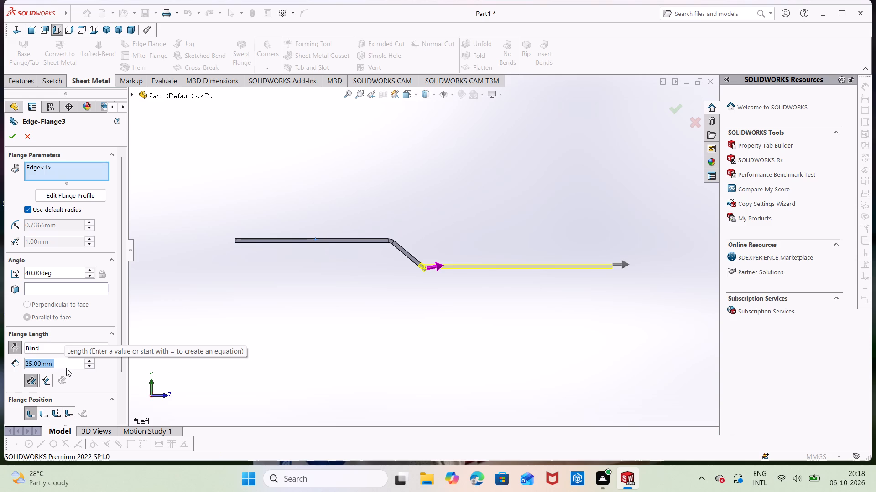
pyautogui.scroll(-1, 84, 385)
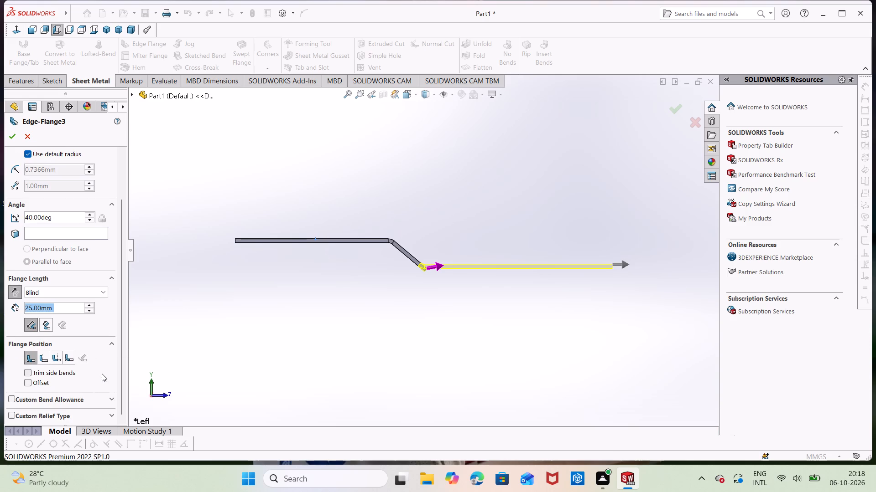
pyautogui.click(9, 138)
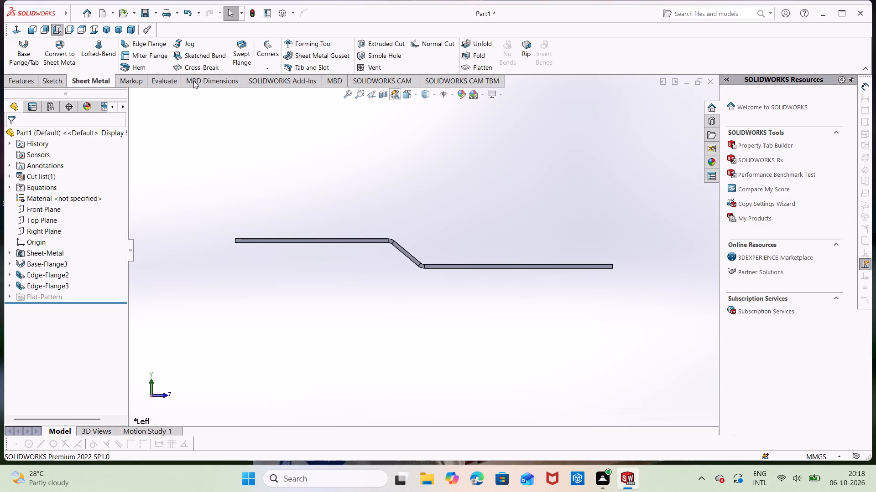
# Measure between the lower edges of the sloped flange and the base flange in the side profile.
pyautogui.click(174, 82)
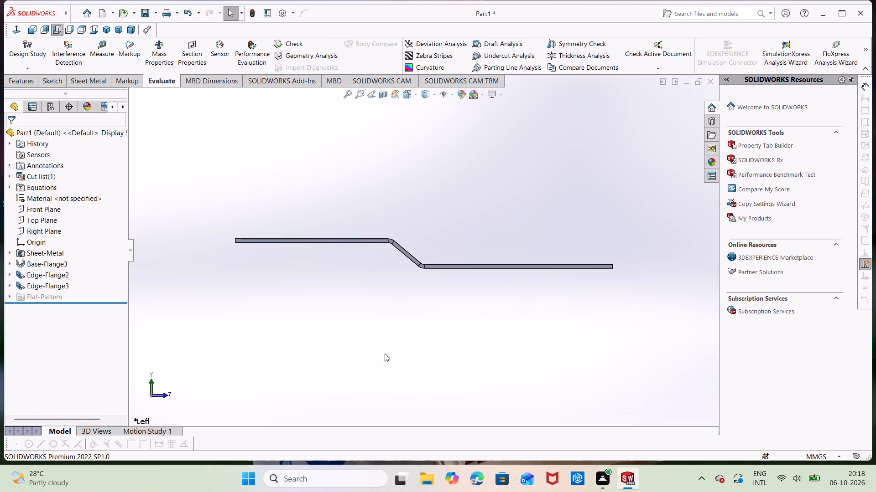
pyautogui.click(305, 242)
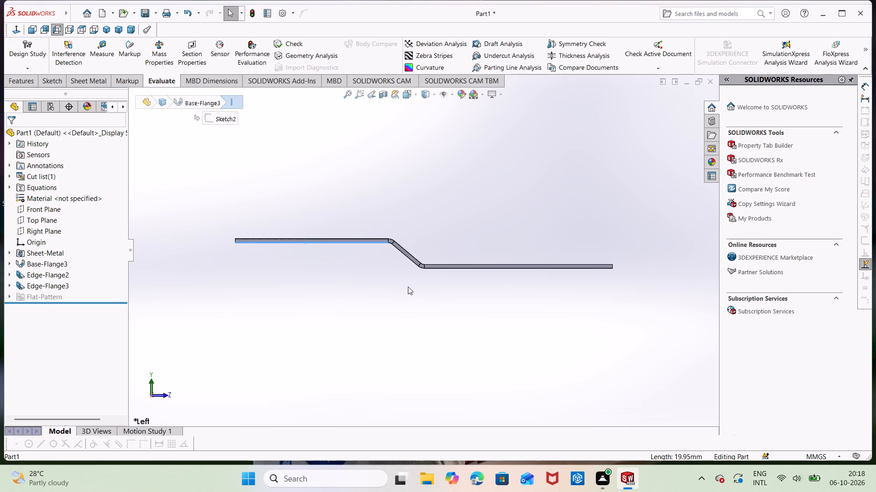
pyautogui.click(414, 264)
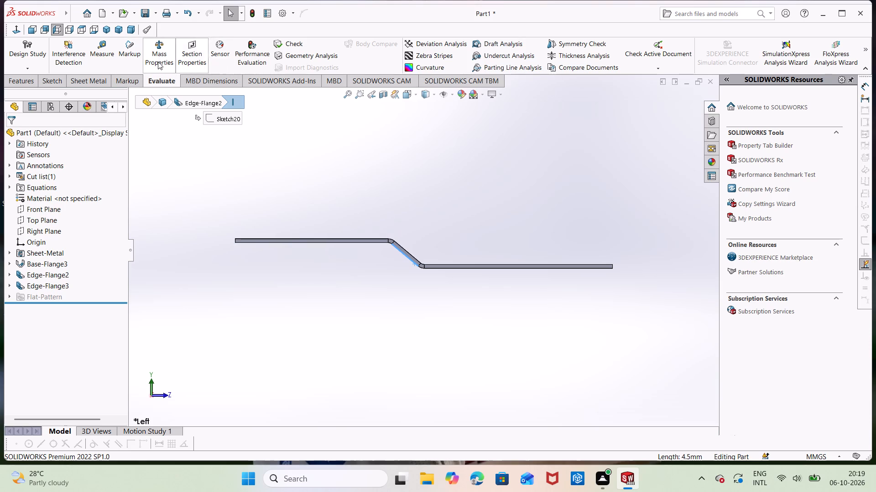
pyautogui.click(109, 61)
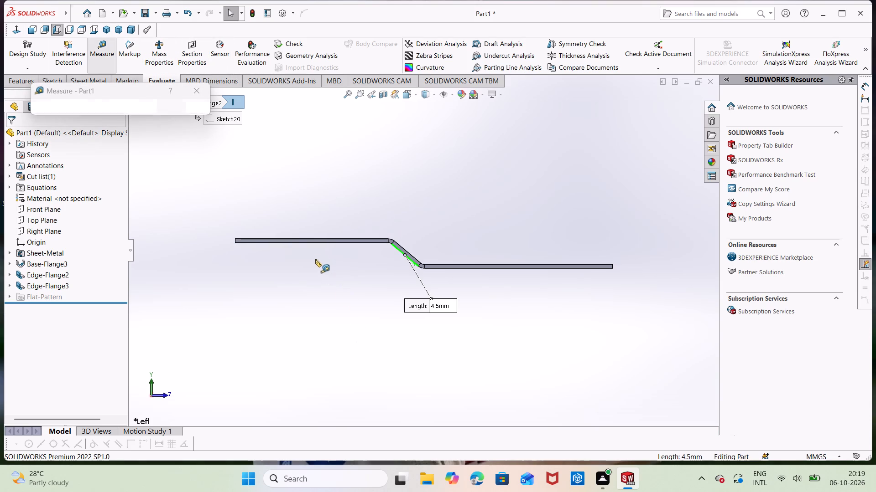
pyautogui.click(293, 242)
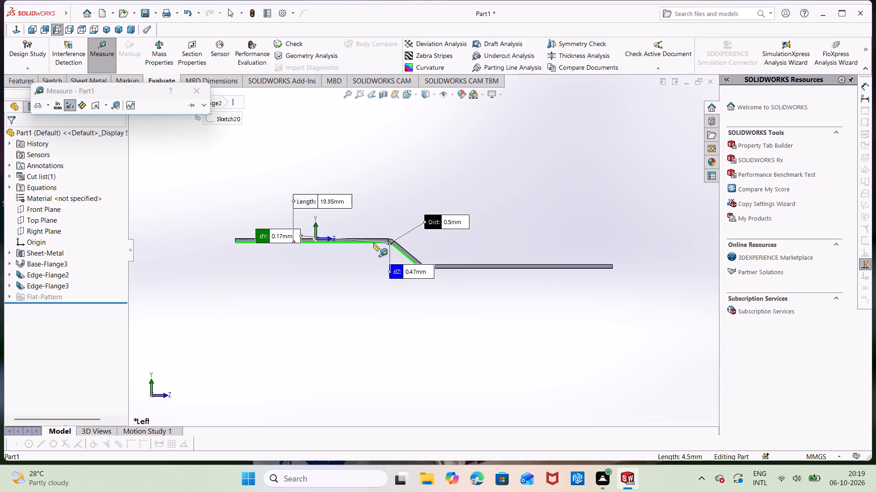
pyautogui.scroll(-2, 361, 248)
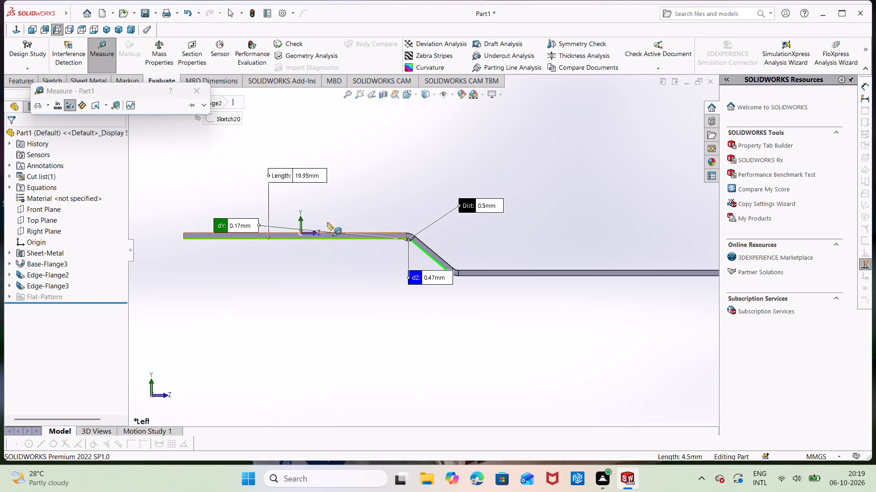
pyautogui.click(199, 87)
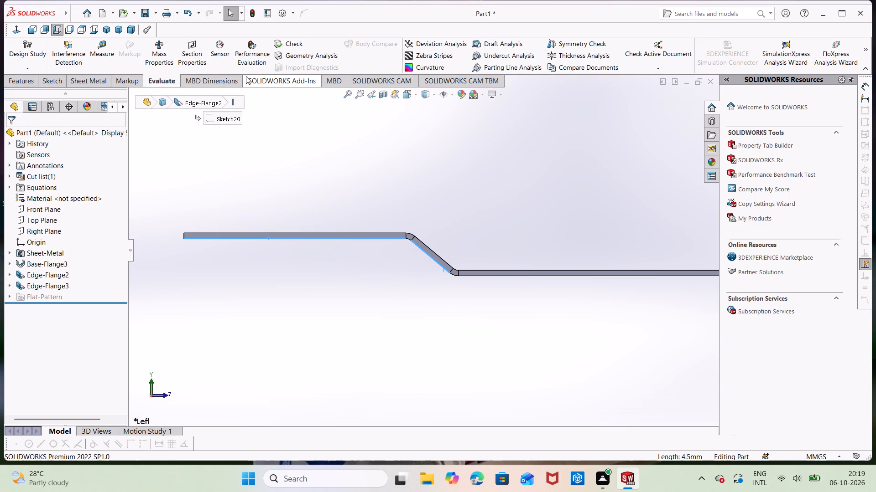
pyautogui.press('Escape')
pyautogui.press('Escape')
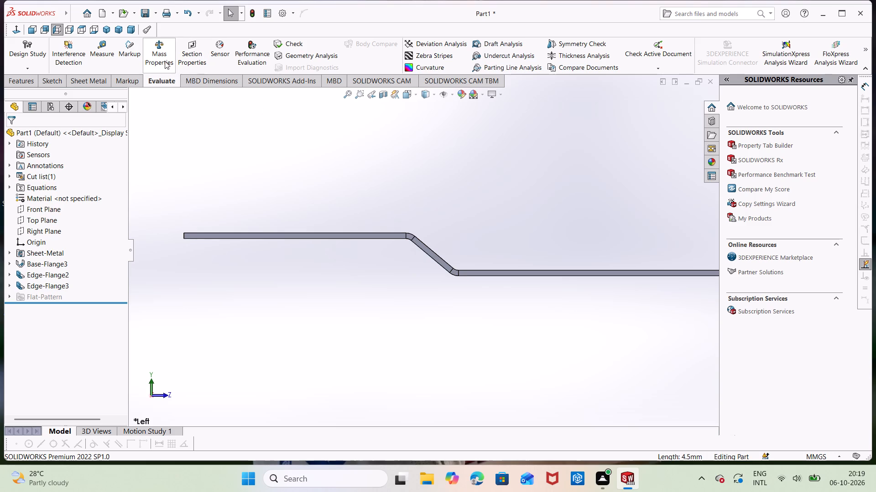
pyautogui.press('Escape')
# Measure the lower edges of the base and sloped flanges again, plus the inner arc of the bend joining them.
pyautogui.click(102, 56)
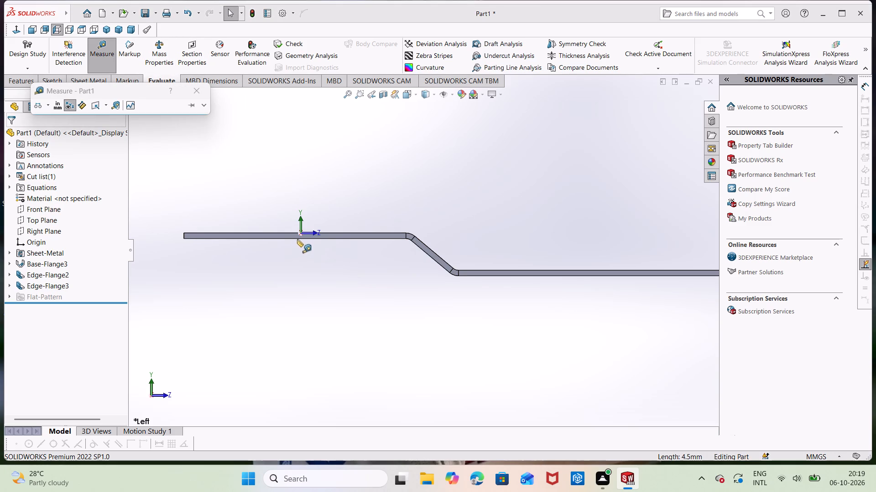
pyautogui.click(307, 240)
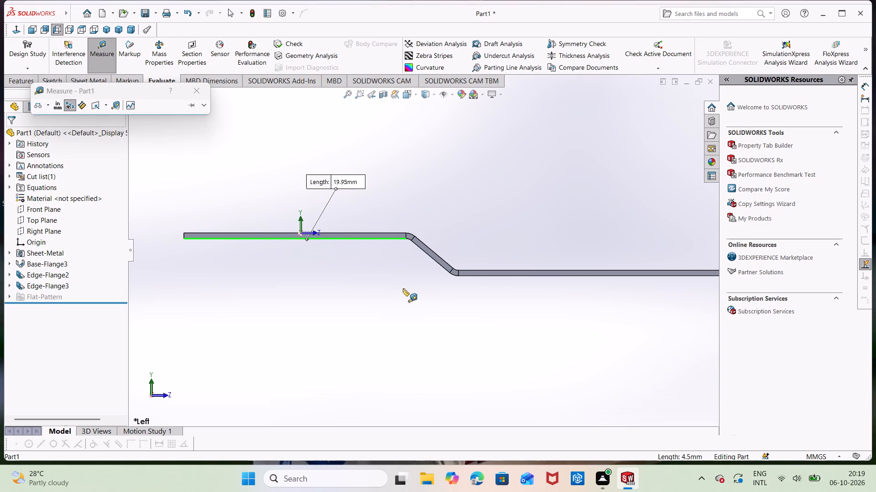
pyautogui.click(442, 267)
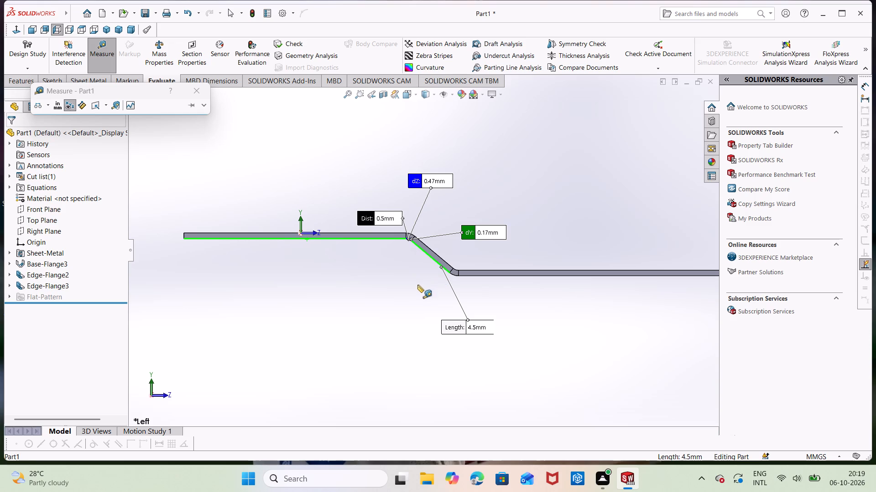
pyautogui.scroll(-6, 423, 241)
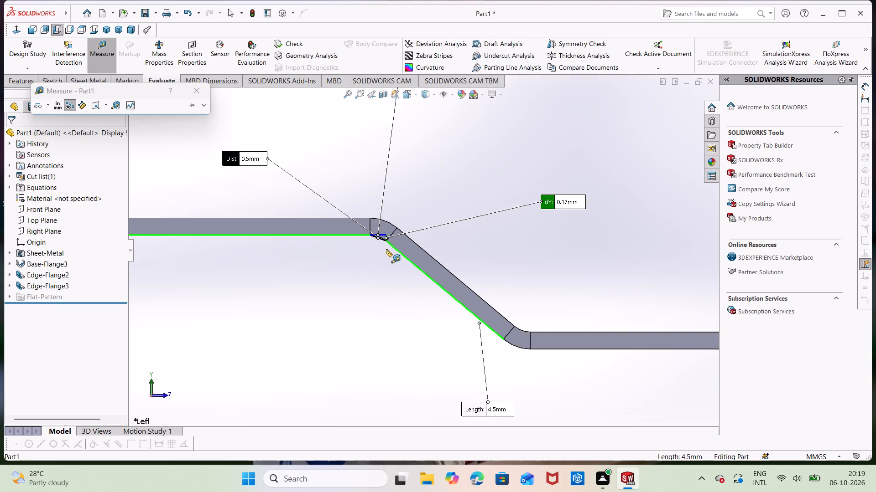
pyautogui.scroll(-3, 386, 252)
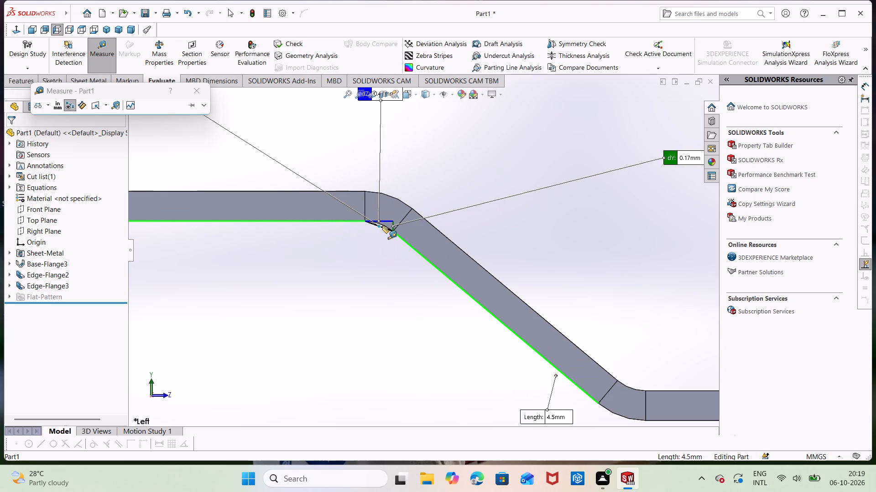
pyautogui.click(382, 225)
pyautogui.scroll(5, 379, 261)
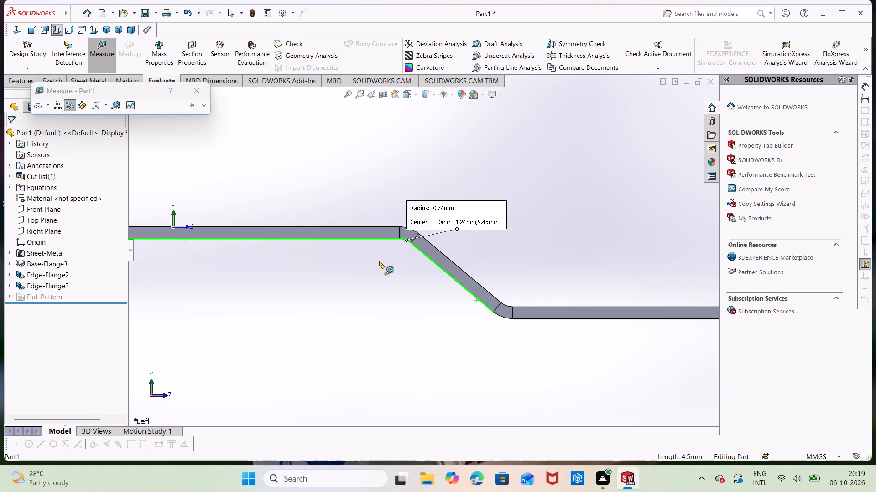
pyautogui.scroll(5, 379, 261)
pyautogui.scroll(-2, 379, 261)
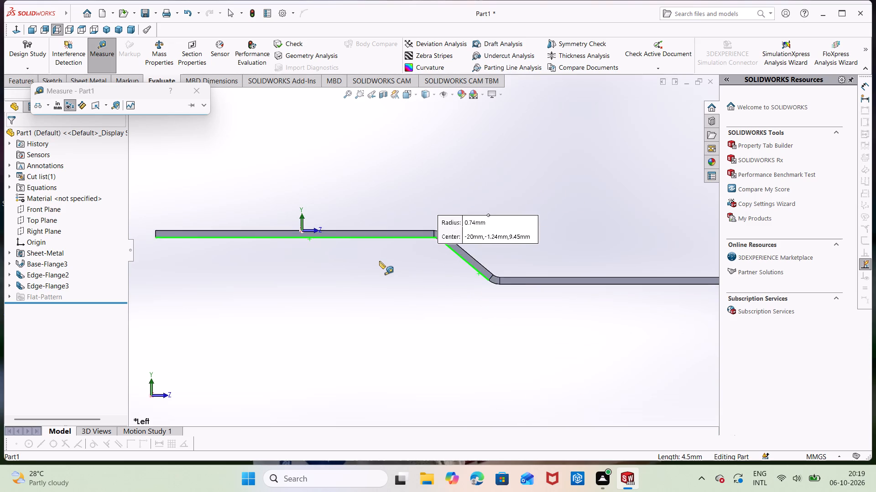
pyautogui.scroll(-1, 379, 261)
pyautogui.press('Escape')
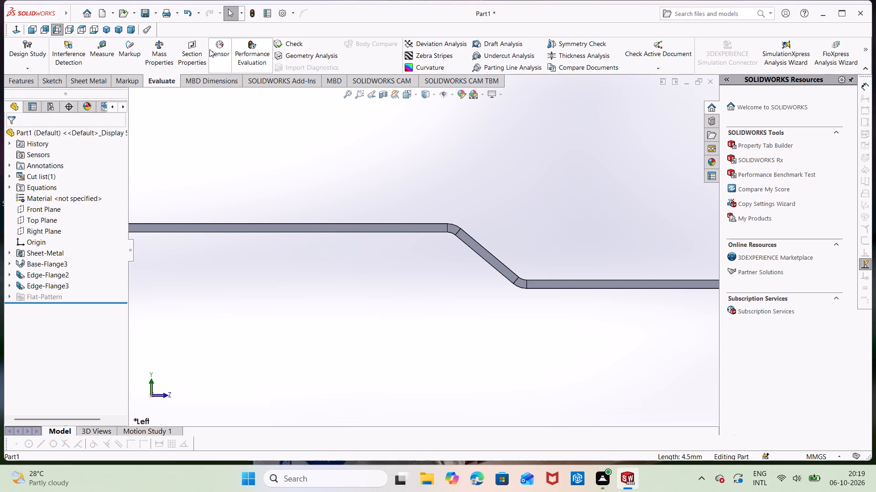
# Measure from the midpoint of the base flange's free end to the outer arc of the lower bend.
pyautogui.click(113, 51)
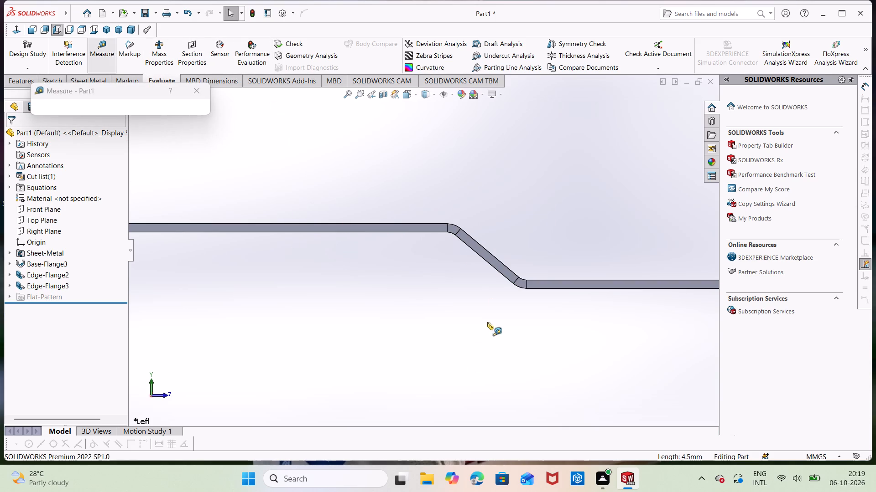
pyautogui.scroll(3, 171, 237)
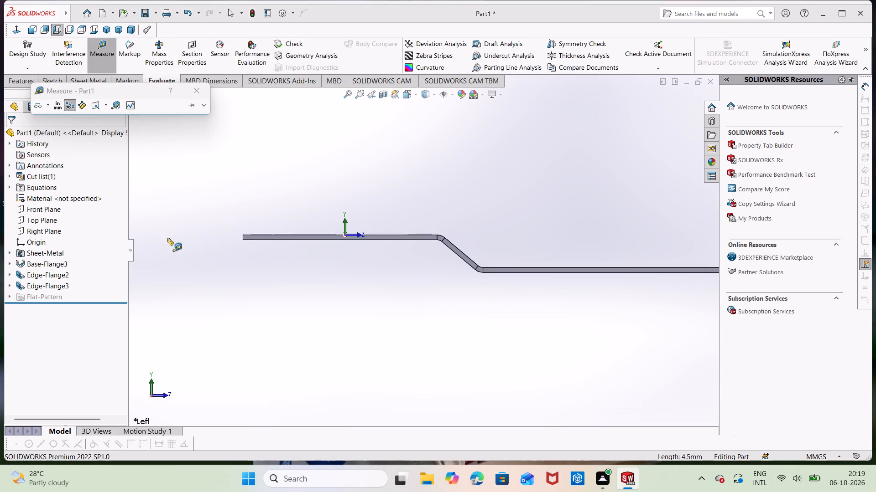
pyautogui.scroll(-3, 243, 272)
pyautogui.click(262, 194)
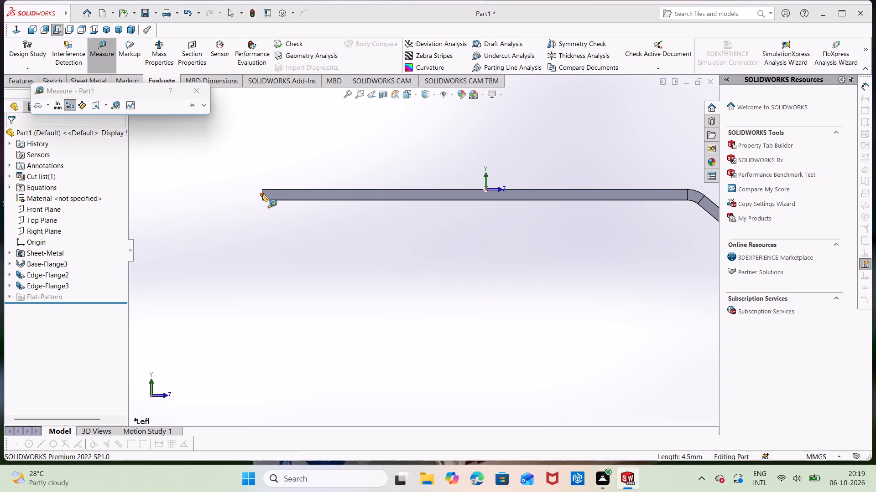
pyautogui.scroll(6, 536, 261)
pyautogui.scroll(-3, 564, 274)
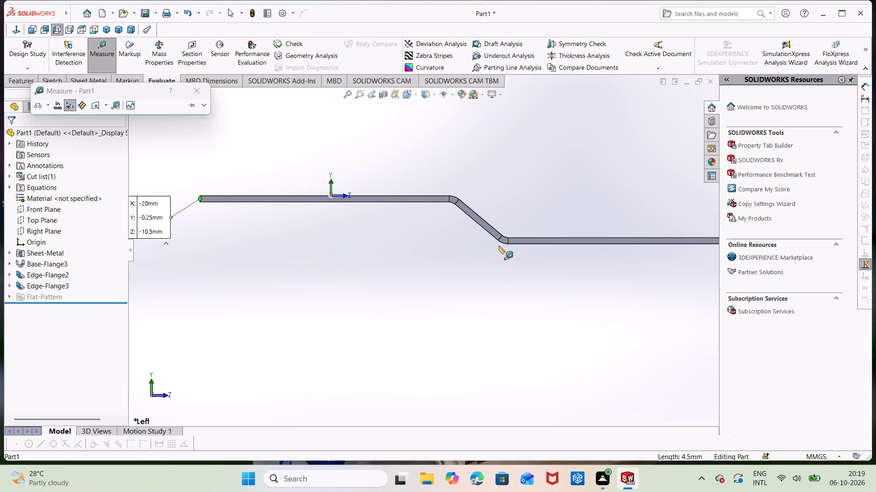
pyautogui.click(501, 241)
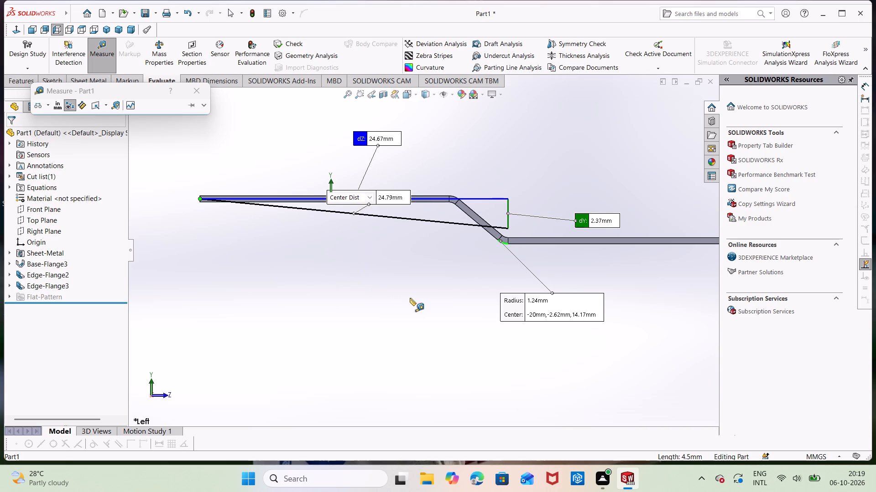
pyautogui.press('Escape')
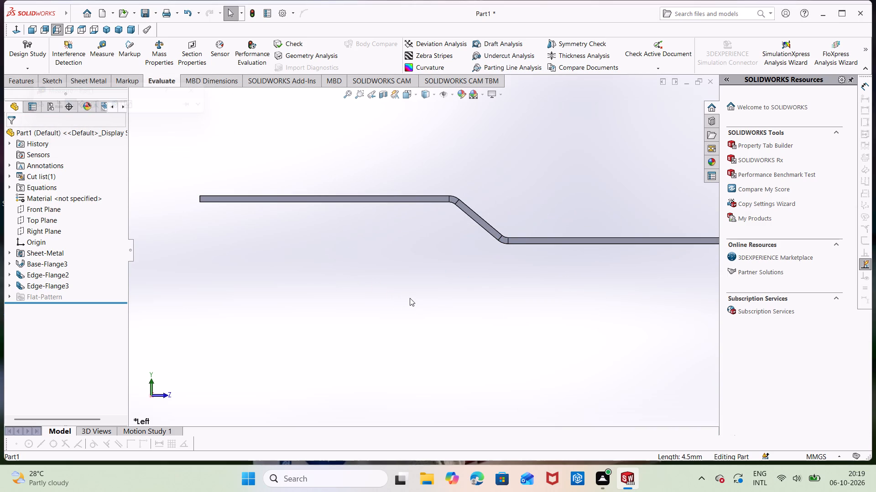
# Measure the base flange's lower edge, both long edges of the sloped flange, and the 25 mm flange's upper edge.
pyautogui.scroll(3, 441, 291)
pyautogui.scroll(-1, 442, 291)
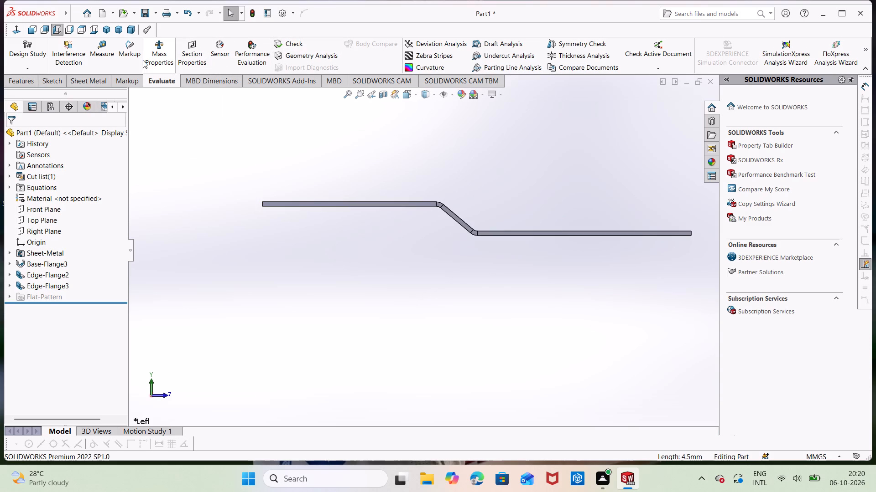
pyautogui.click(108, 52)
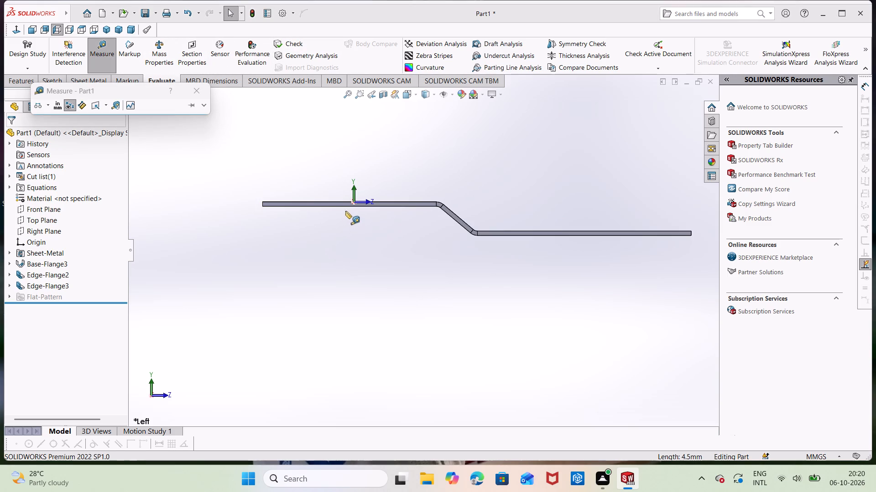
pyautogui.click(329, 206)
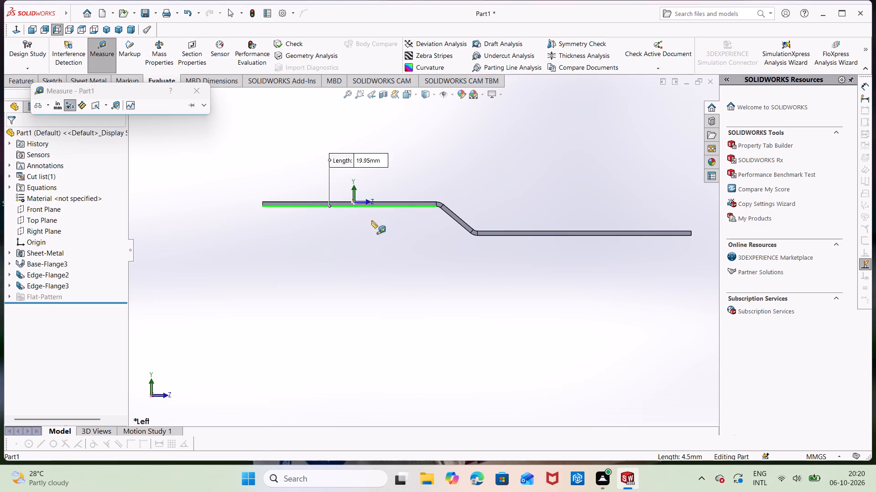
pyautogui.click(457, 223)
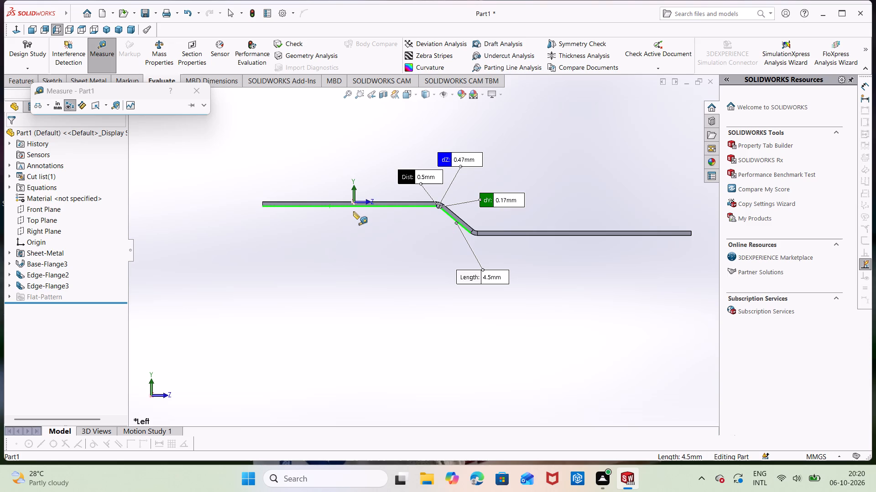
pyautogui.click(460, 218)
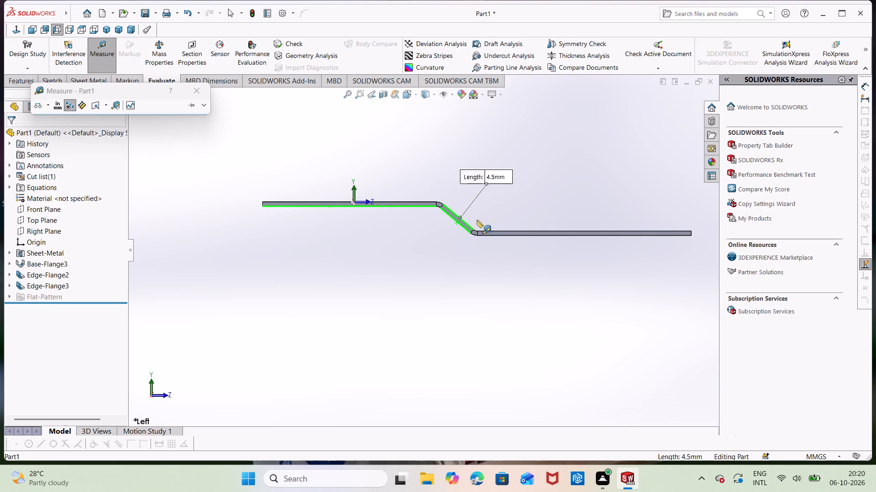
pyautogui.click(498, 230)
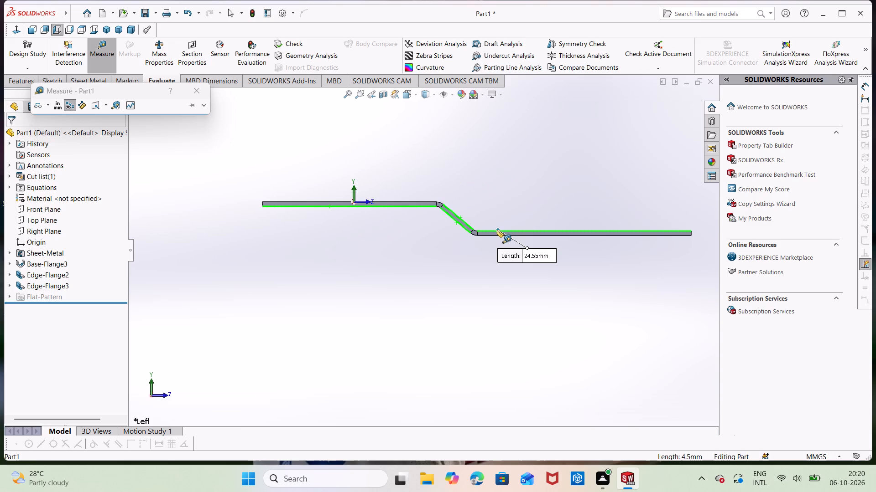
pyautogui.rightClick(476, 217)
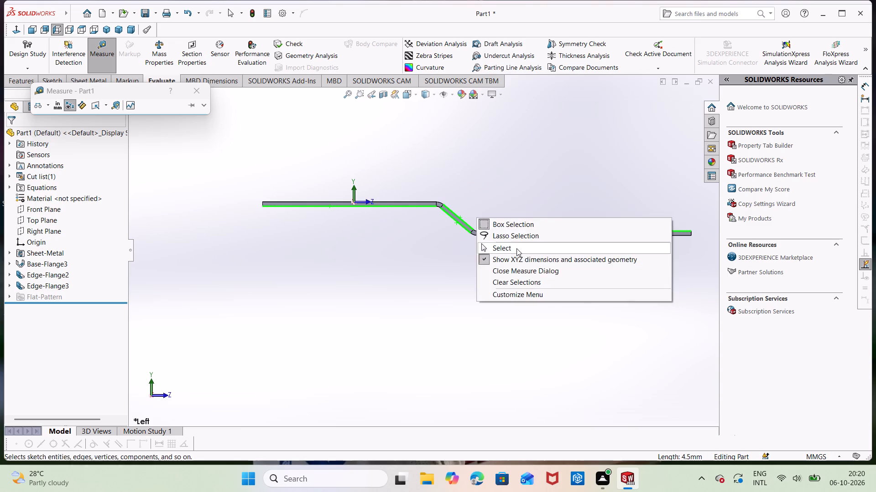
pyautogui.press('Escape')
pyautogui.press('Escape')
pyautogui.press('Escape')
pyautogui.press('Escape')
pyautogui.press('Escape')
pyautogui.press('Escape')
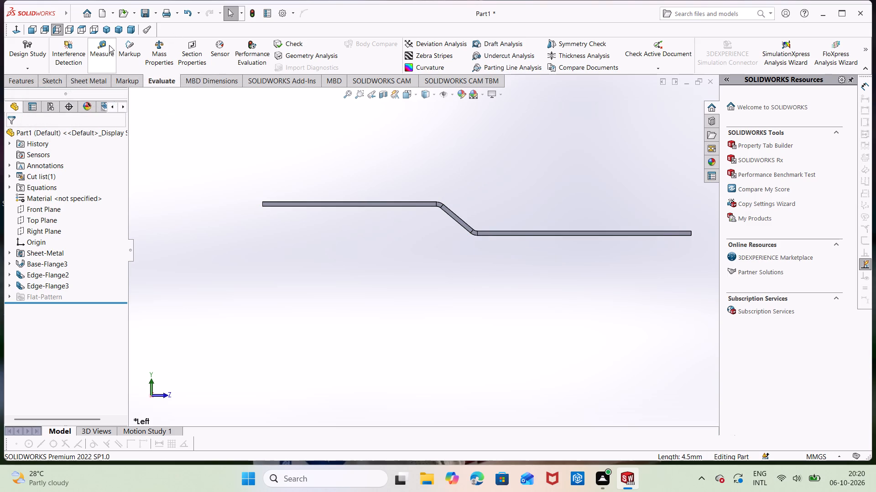
# Measure the length of the base flange's lower edge.
pyautogui.click(99, 51)
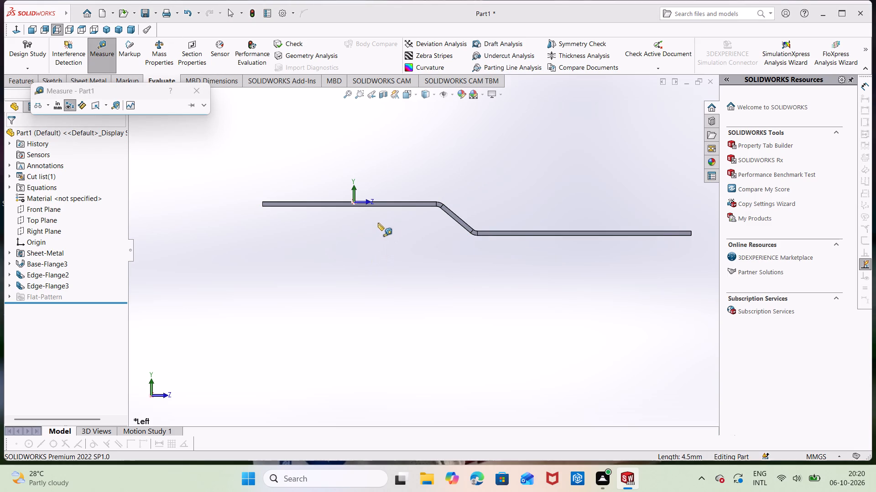
pyautogui.click(375, 205)
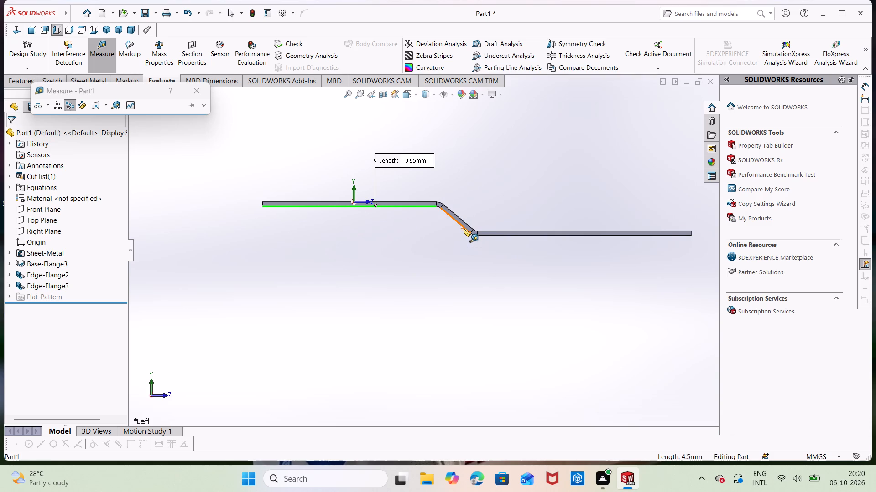
pyautogui.press('Escape')
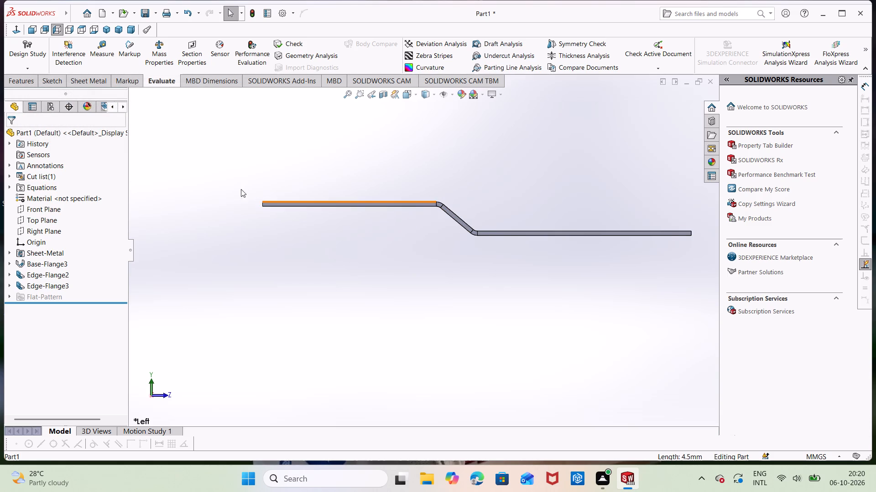
# Measure the thickness edge at the base flange's free end and its distance to the sloped flange's lower edge.
pyautogui.click(108, 58)
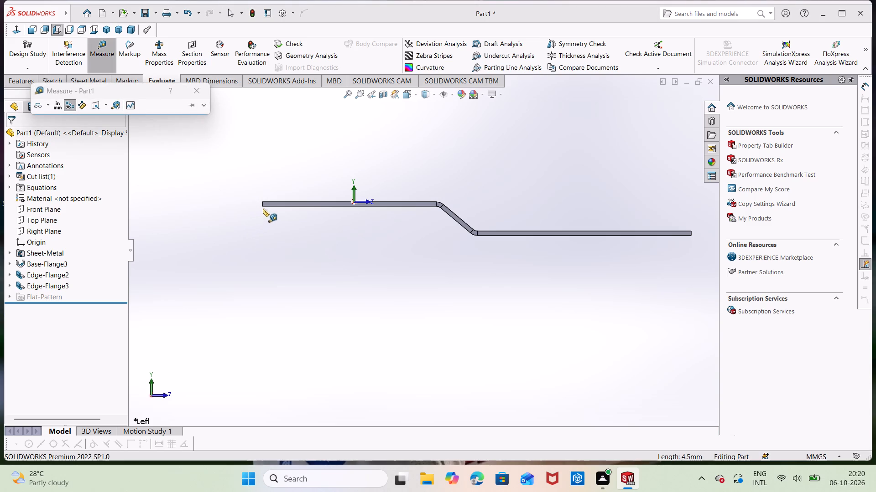
pyautogui.scroll(-6, 264, 209)
pyautogui.click(339, 212)
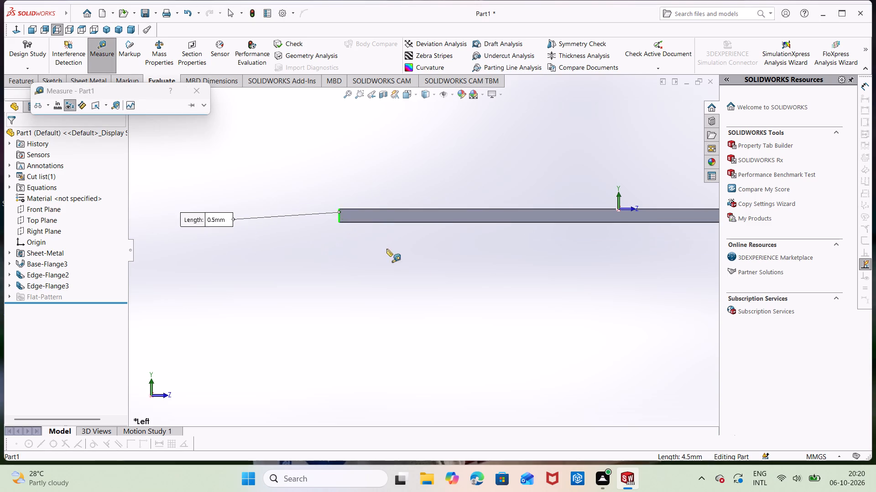
pyautogui.scroll(8, 498, 310)
pyautogui.scroll(-4, 590, 319)
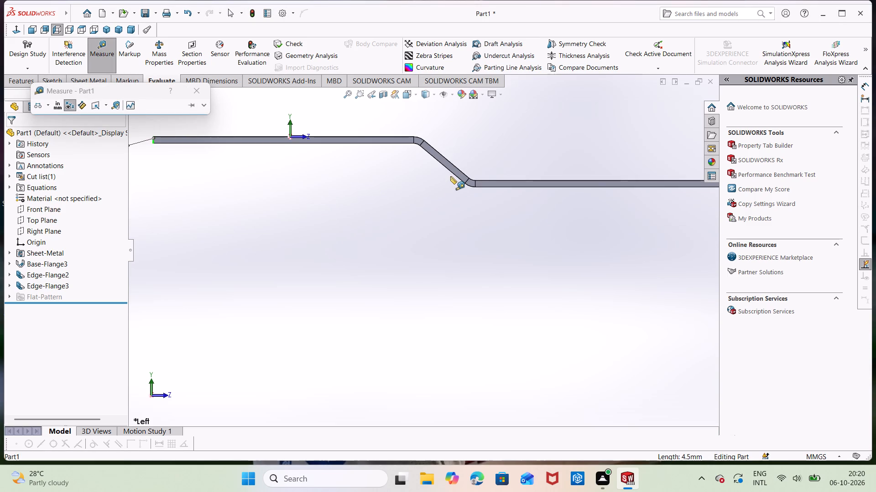
pyautogui.click(458, 176)
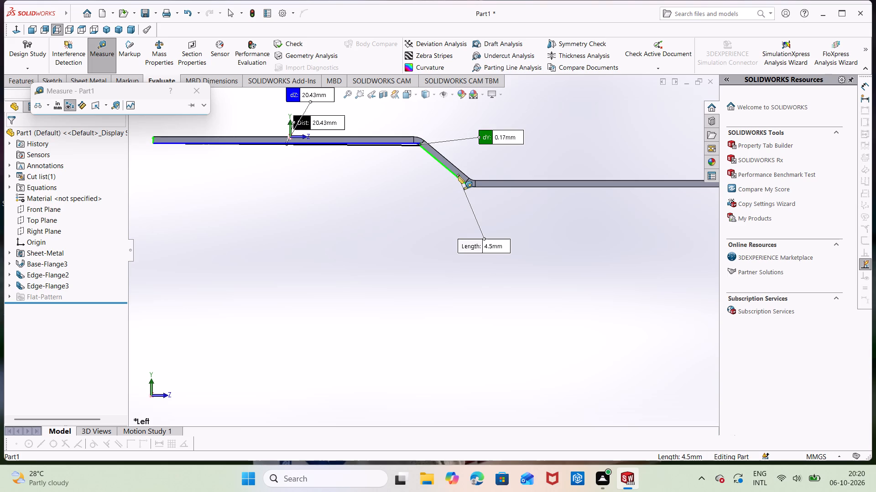
pyautogui.scroll(2, 423, 221)
pyautogui.scroll(-1, 423, 221)
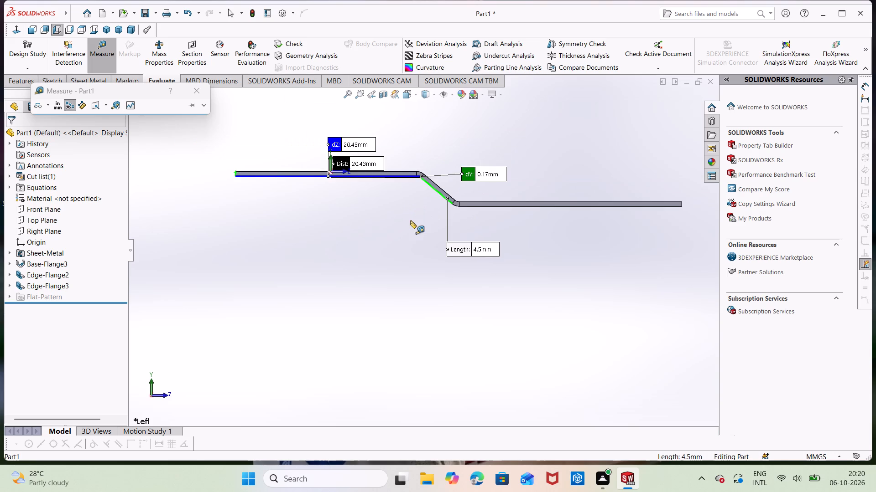
pyautogui.press('Escape')
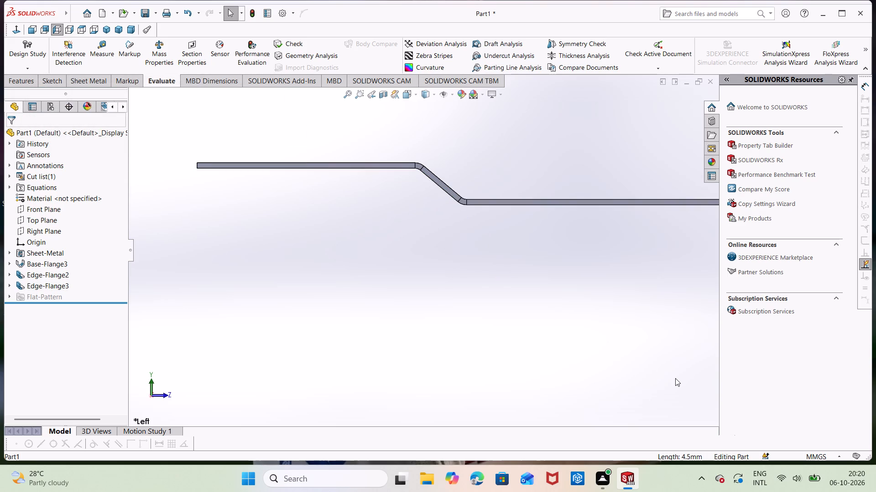
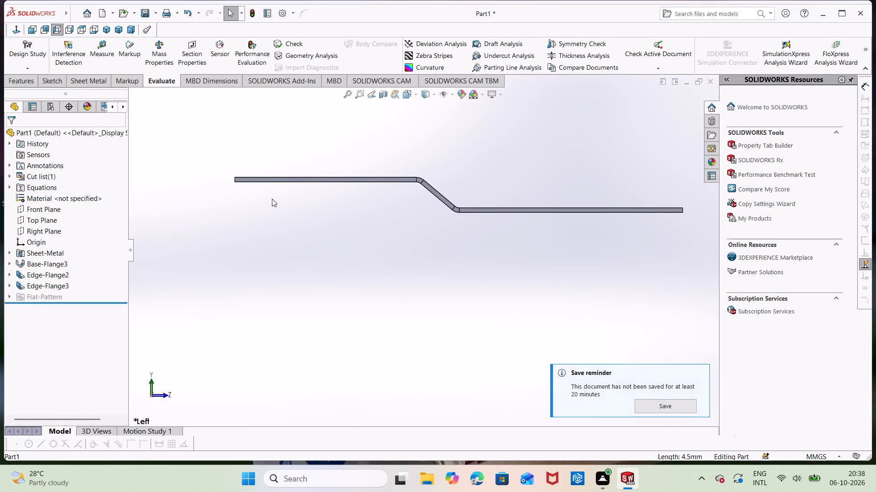
# Set the bend angle of the 6 mm sloped flange to 50 degrees.
pyautogui.moveTo(261, 312); pyautogui.dragTo(260, 248, button='right')
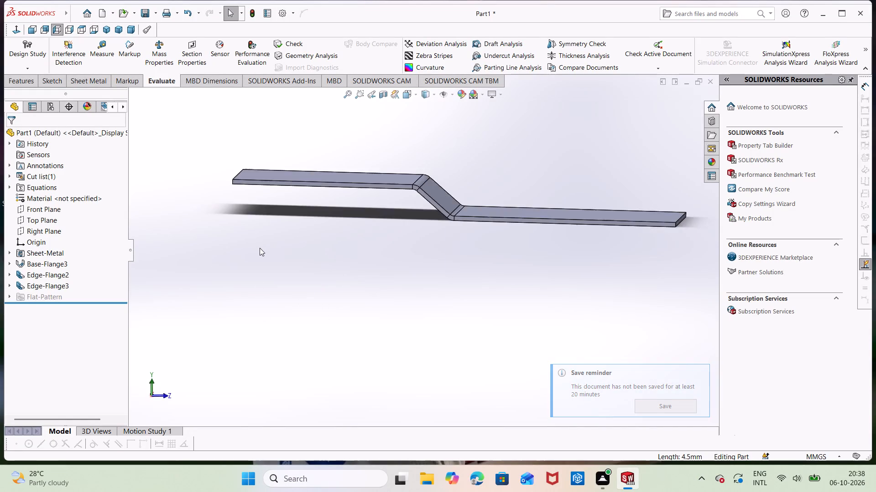
pyautogui.moveTo(260, 248); pyautogui.dragTo(116, 289, button='right')
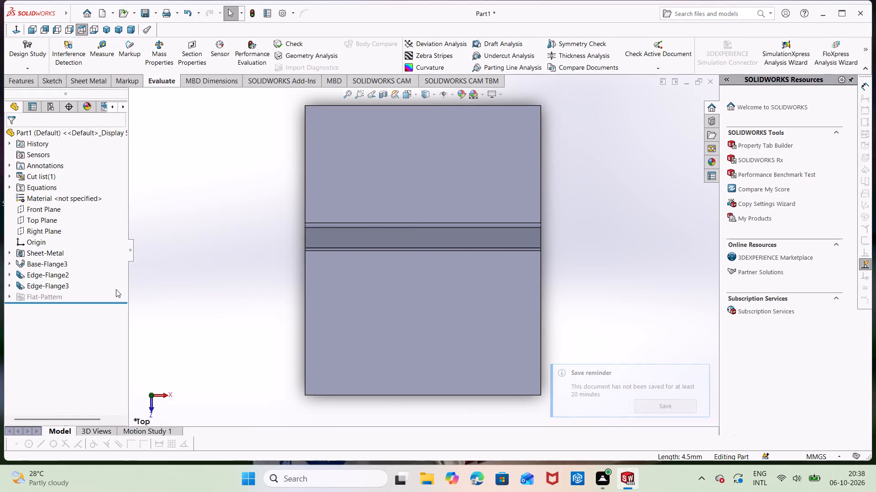
pyautogui.moveTo(116, 289); pyautogui.dragTo(115, 289, button='right')
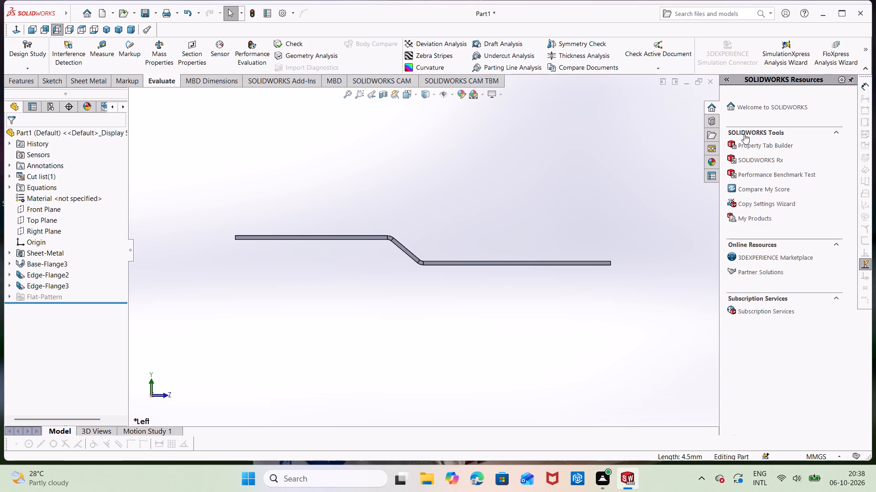
pyautogui.click(68, 273)
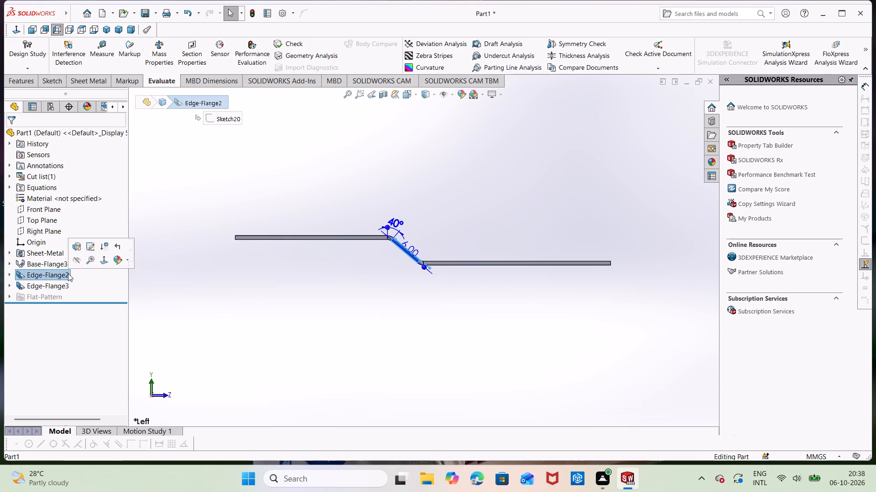
pyautogui.click(78, 244)
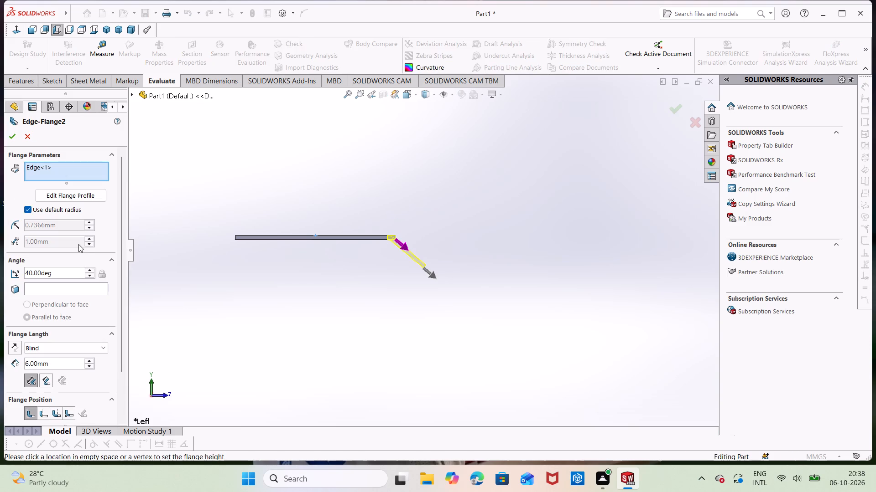
pyautogui.doubleClick(62, 270)
pyautogui.write('50')
pyautogui.press('Return')
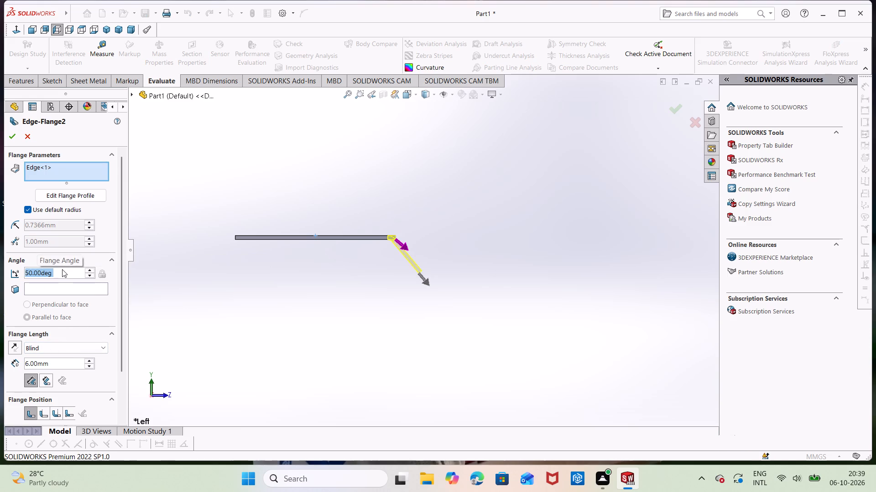
pyautogui.click(7, 142)
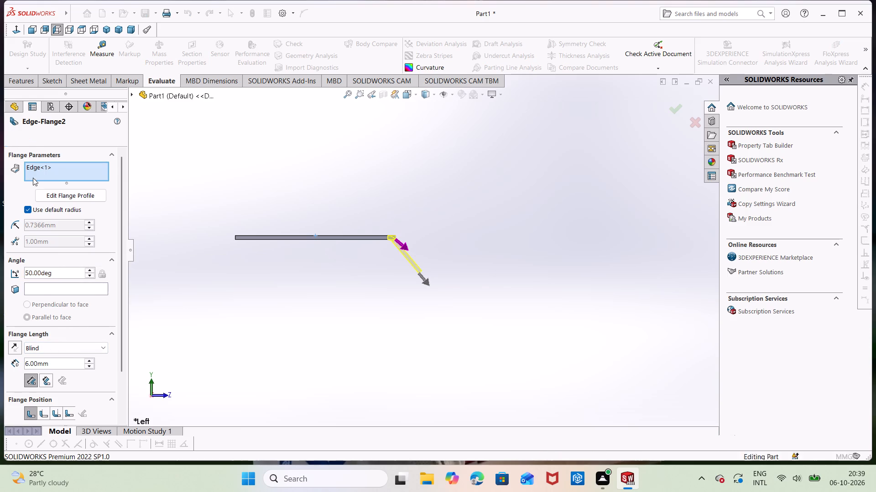
# Set the bend angle of the 25 mm flange to 50 degrees.
pyautogui.rightClick(51, 286)
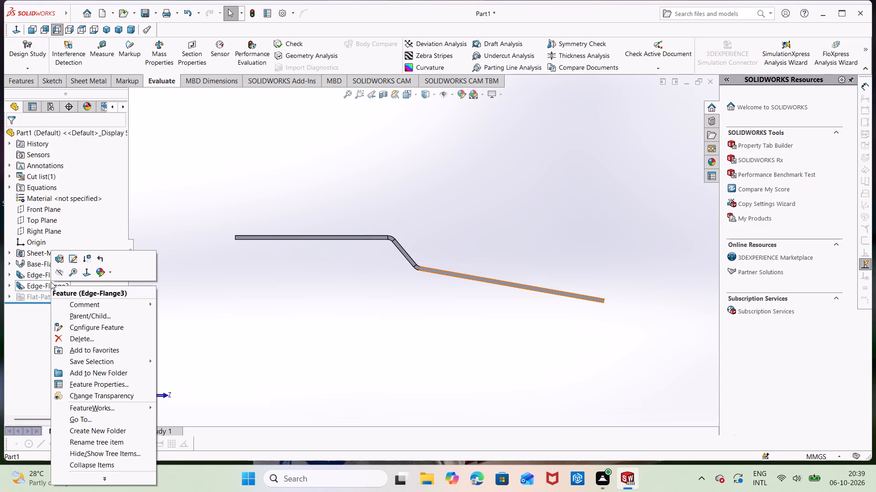
pyautogui.click(62, 262)
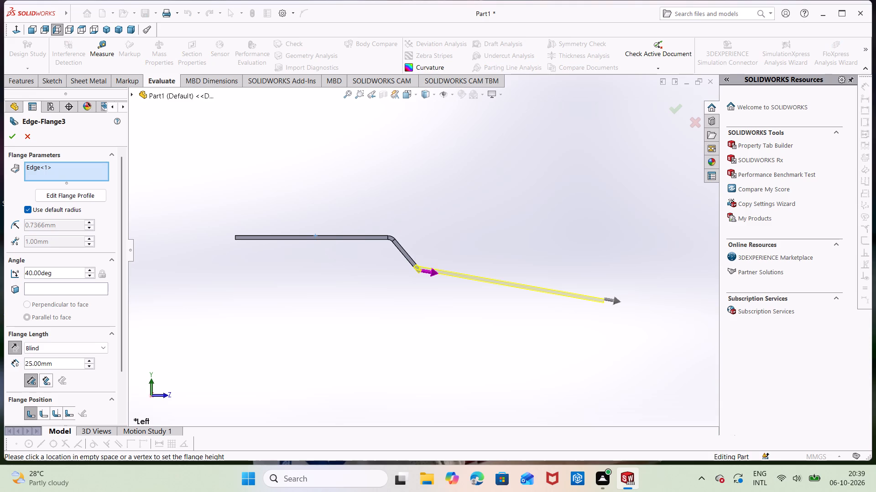
pyautogui.doubleClick(52, 273)
pyautogui.write('50')
pyautogui.press('Return')
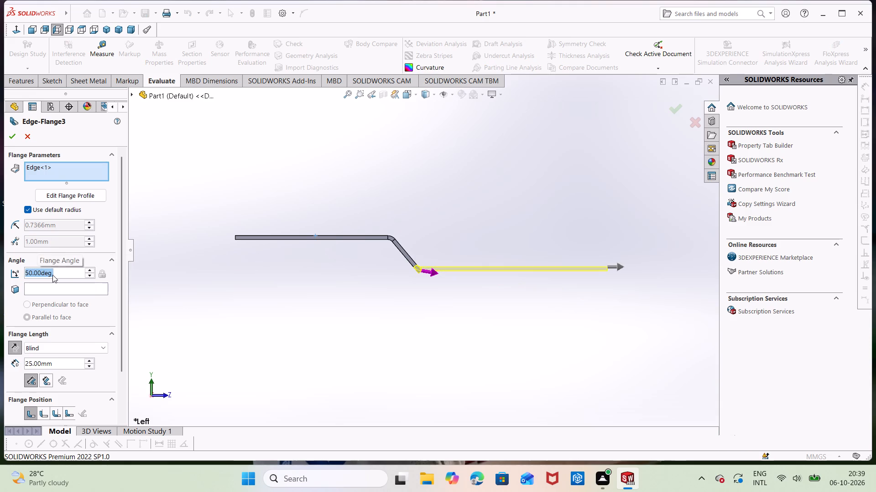
pyautogui.click(13, 141)
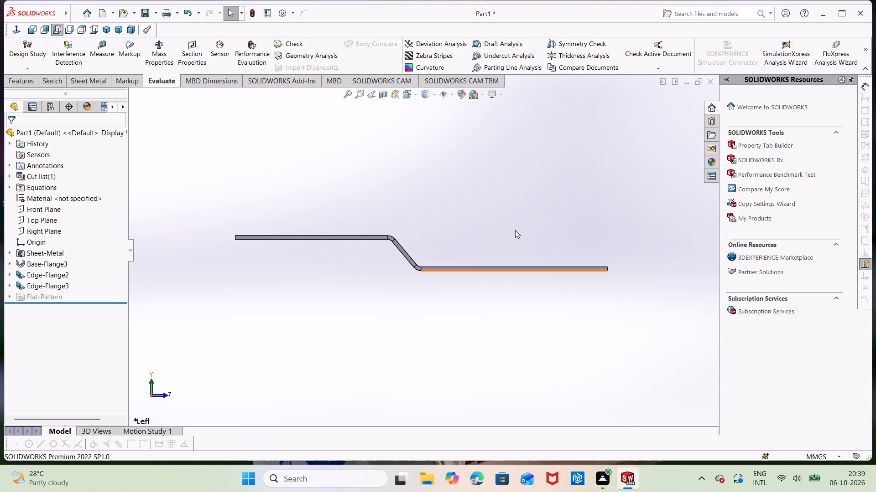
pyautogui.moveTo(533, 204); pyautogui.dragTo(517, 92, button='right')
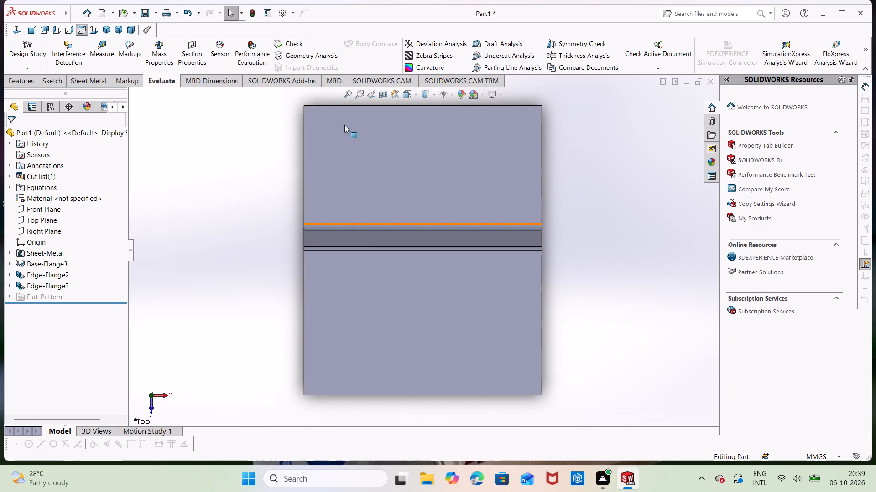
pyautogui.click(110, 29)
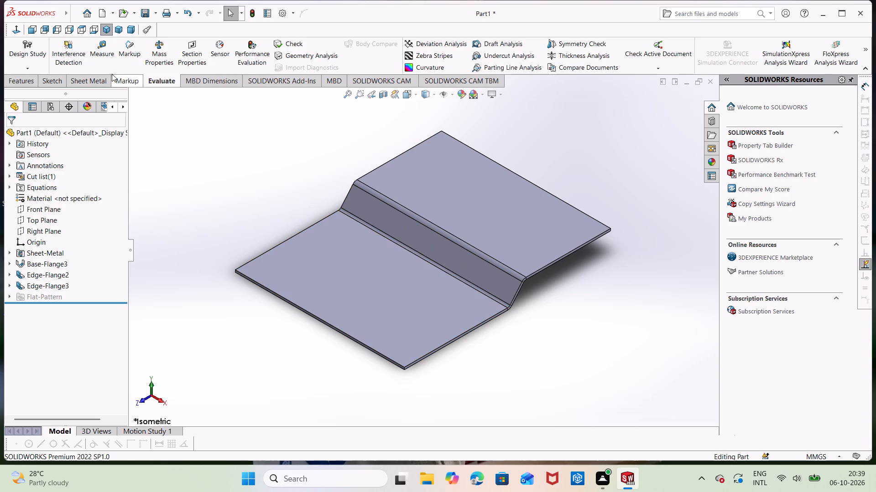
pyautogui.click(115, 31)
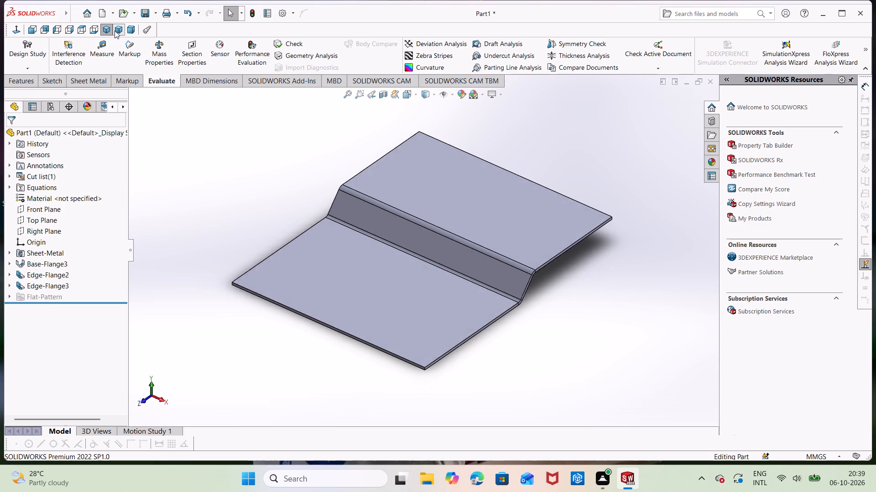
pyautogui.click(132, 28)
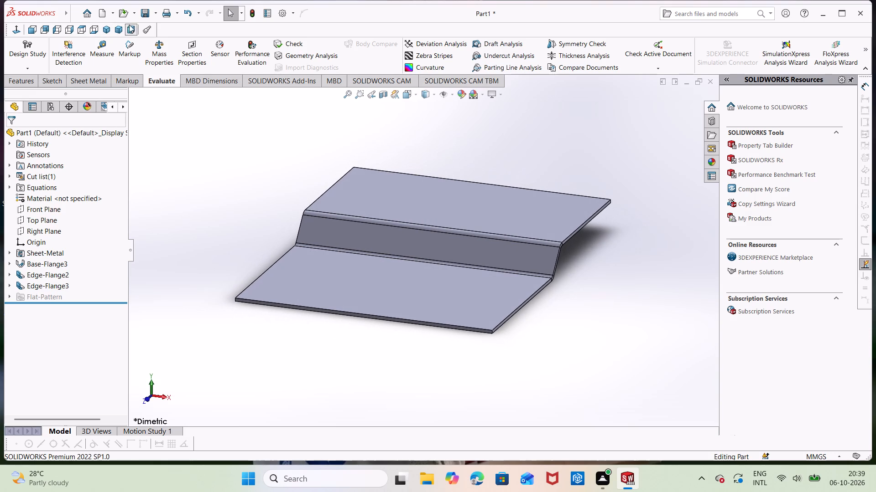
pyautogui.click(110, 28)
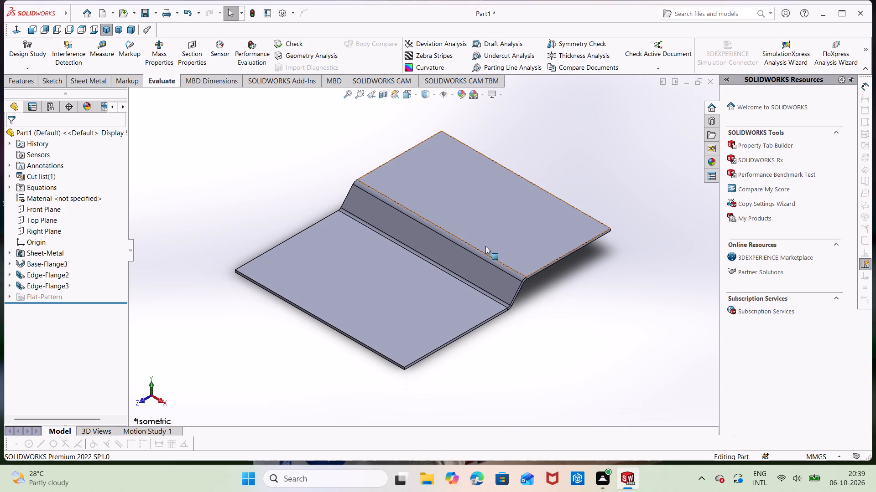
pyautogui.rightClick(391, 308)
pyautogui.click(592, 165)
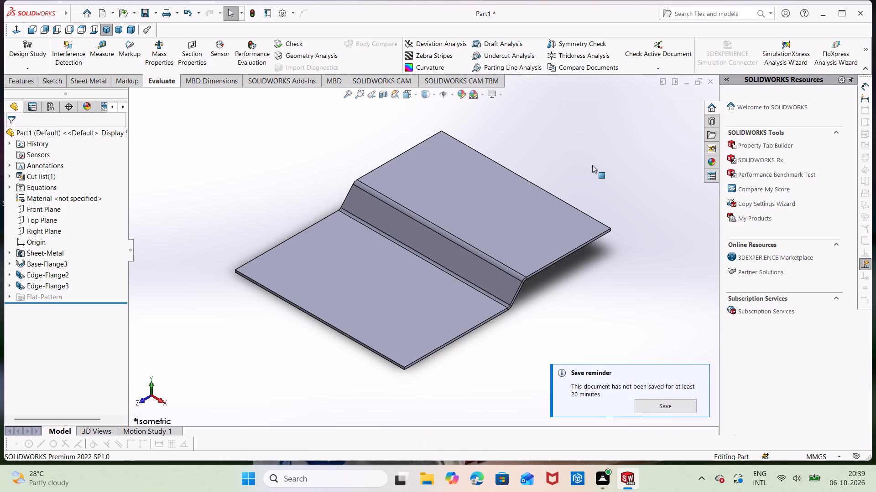
# Start an extruded cut sketch on the 25 mm flange's top face; draw two circles over the base flange, radii about 3.8 and 3 mm, and one on the 25 mm flange.
pyautogui.click(94, 77)
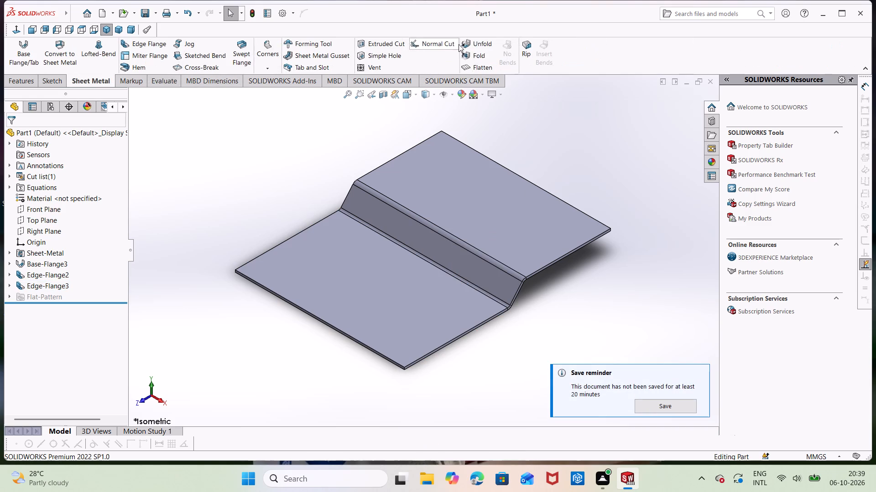
pyautogui.click(378, 42)
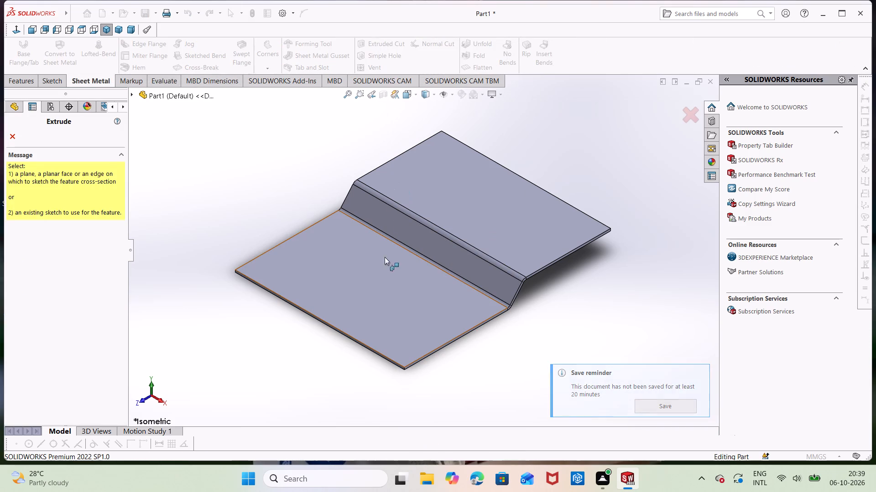
pyautogui.click(377, 290)
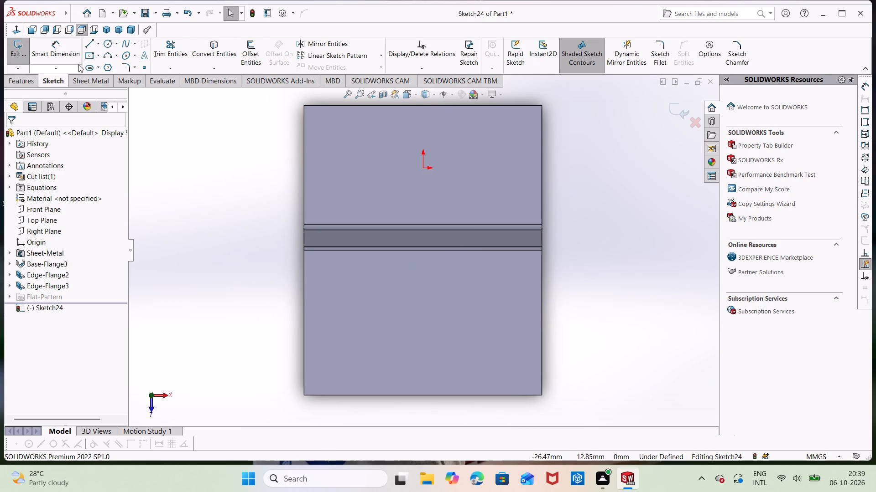
pyautogui.click(111, 45)
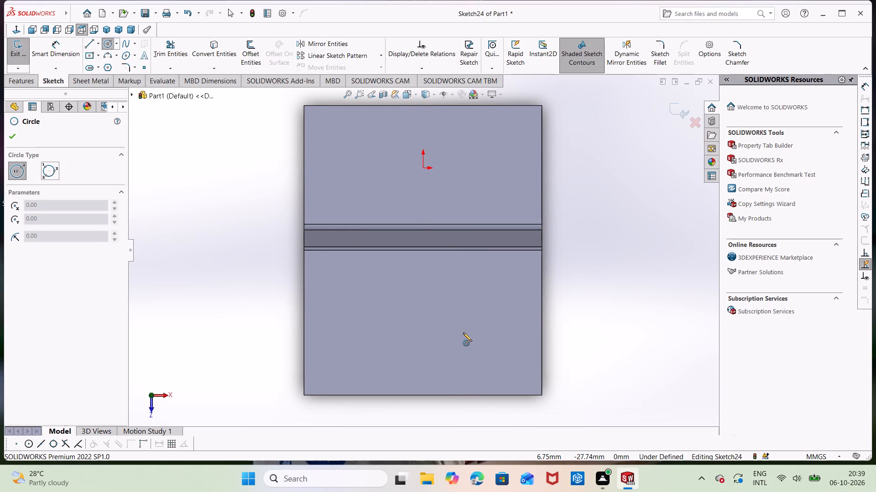
pyautogui.click(501, 164)
pyautogui.click(510, 184)
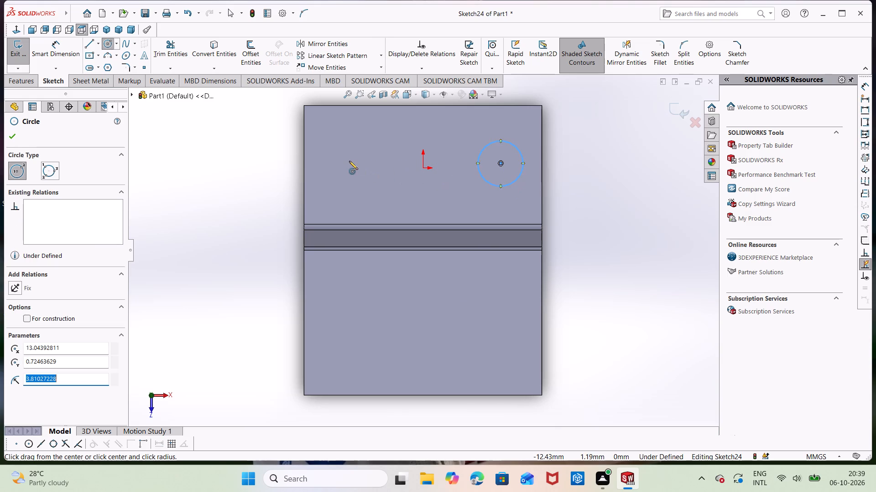
pyautogui.click(345, 169)
pyautogui.click(346, 186)
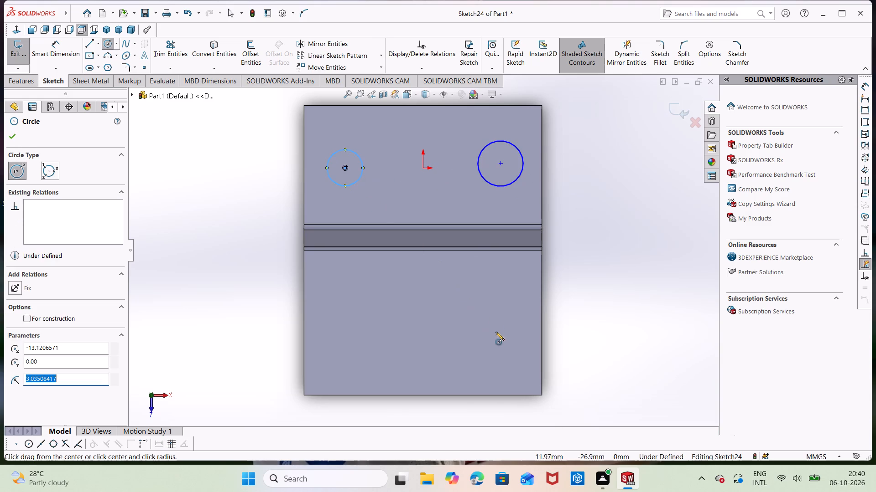
pyautogui.click(474, 342)
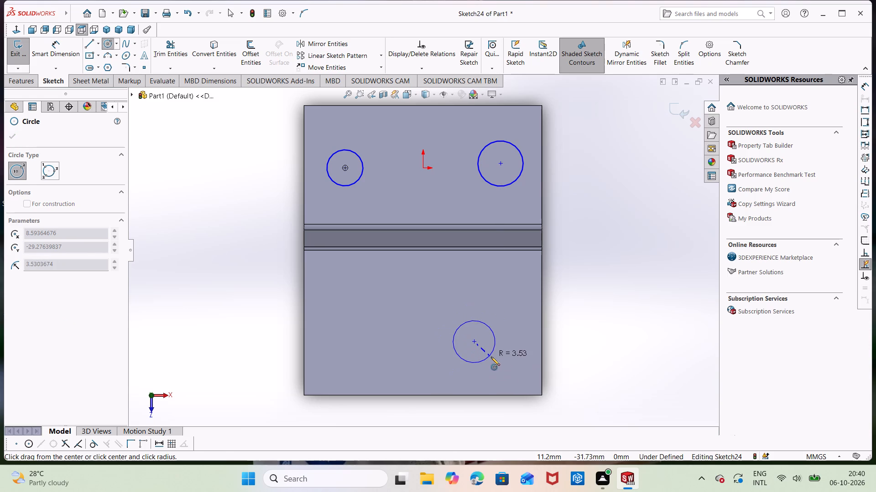
pyautogui.click(491, 357)
pyautogui.press('Escape')
pyautogui.moveTo(627, 332); pyautogui.dragTo(605, 193, button='right')
pyautogui.press('Escape')
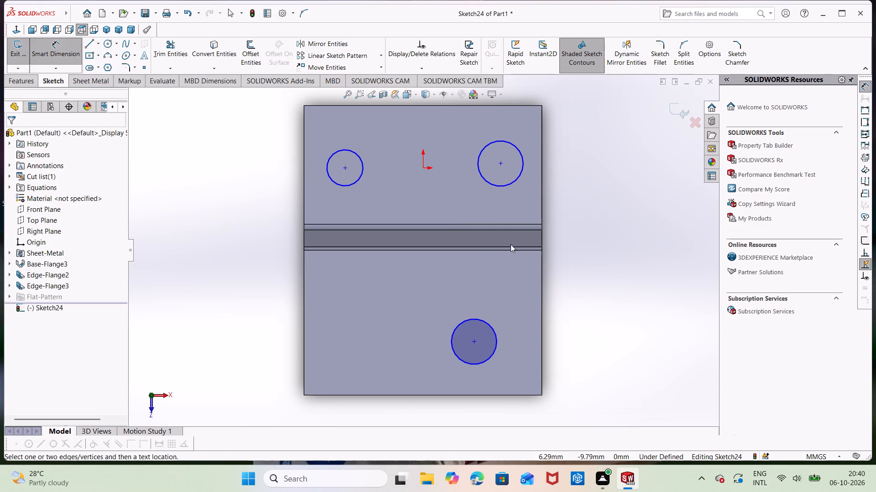
# Sketch a closed triangle on the 25 mm flange's left side, from its bend-line corner to the free edge's midpoint, with a side leg about 24.4 mm long.
pyautogui.moveTo(633, 252); pyautogui.dragTo(574, 251, button='right')
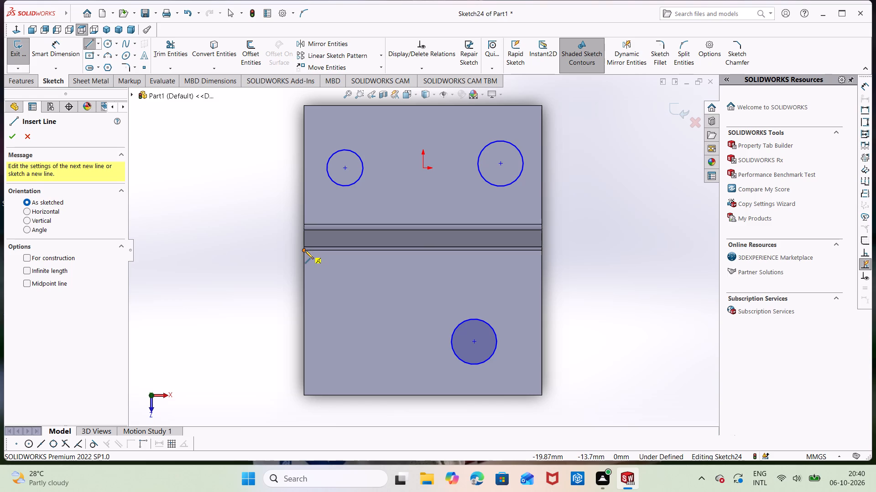
pyautogui.click(305, 250)
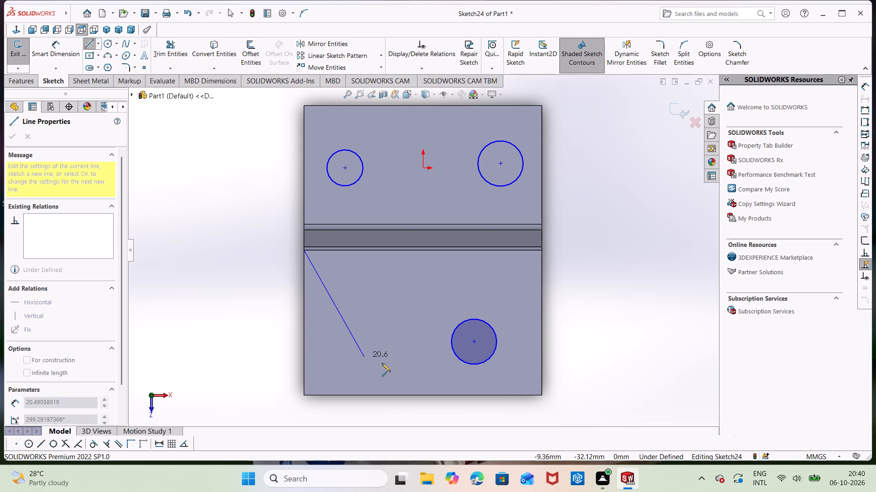
pyautogui.click(422, 395)
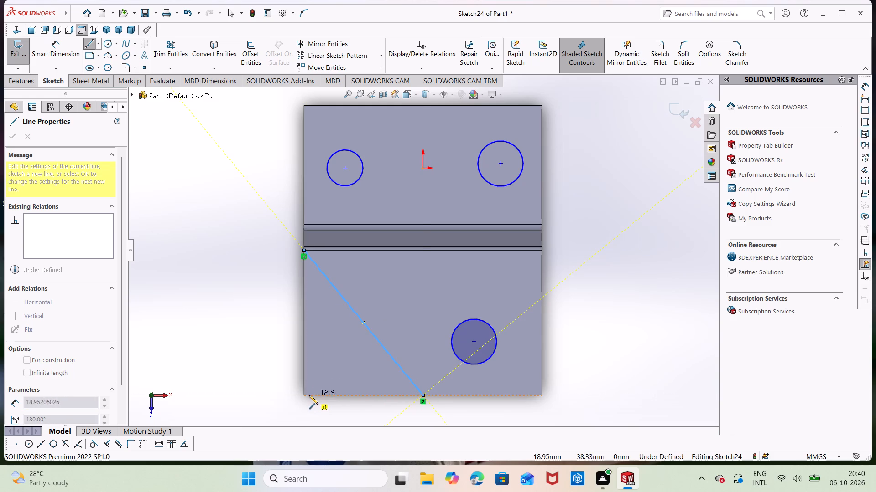
pyautogui.click(303, 395)
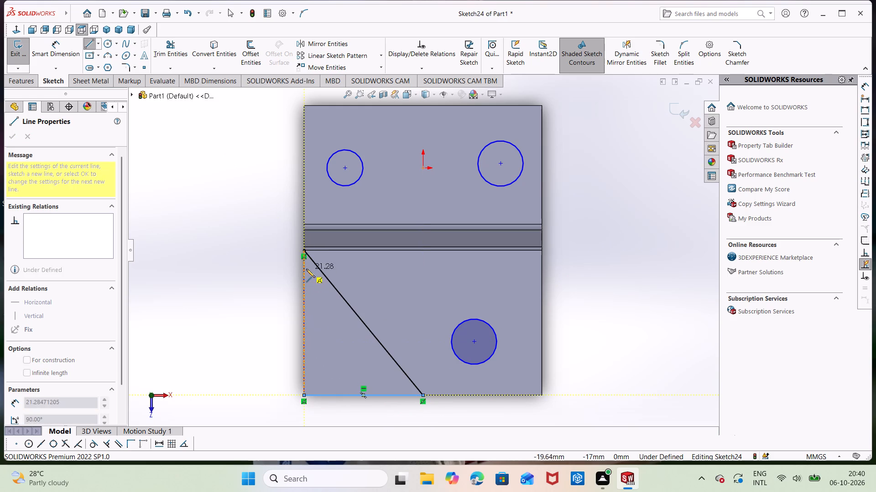
pyautogui.click(302, 250)
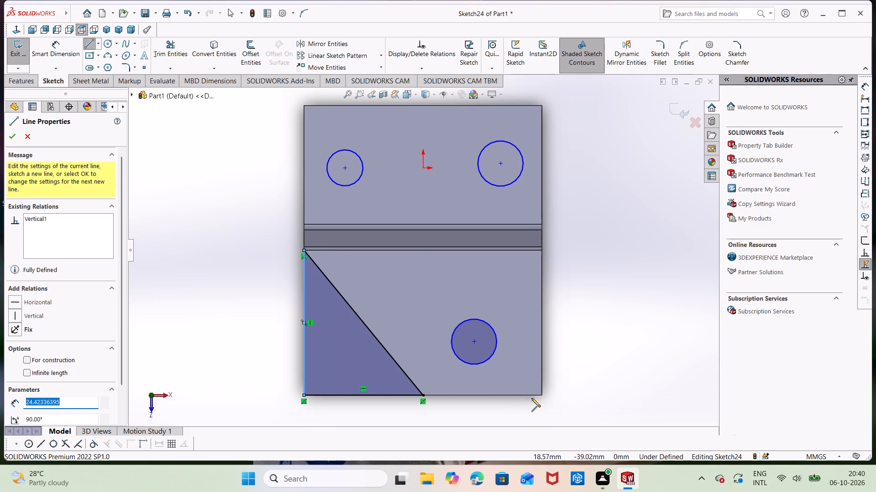
# Sketch a small closed triangle at the 25 mm flange's right free corner, about 5 mm wide and 6.7 mm high.
pyautogui.click(512, 393)
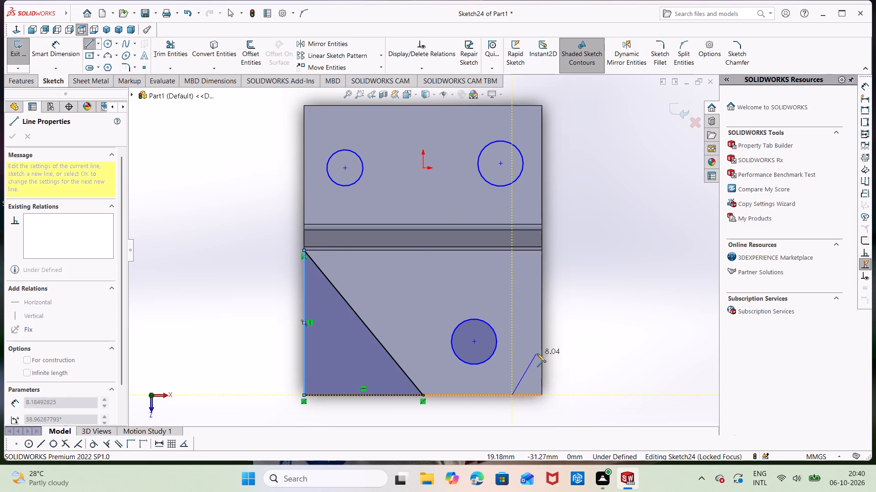
pyautogui.click(543, 355)
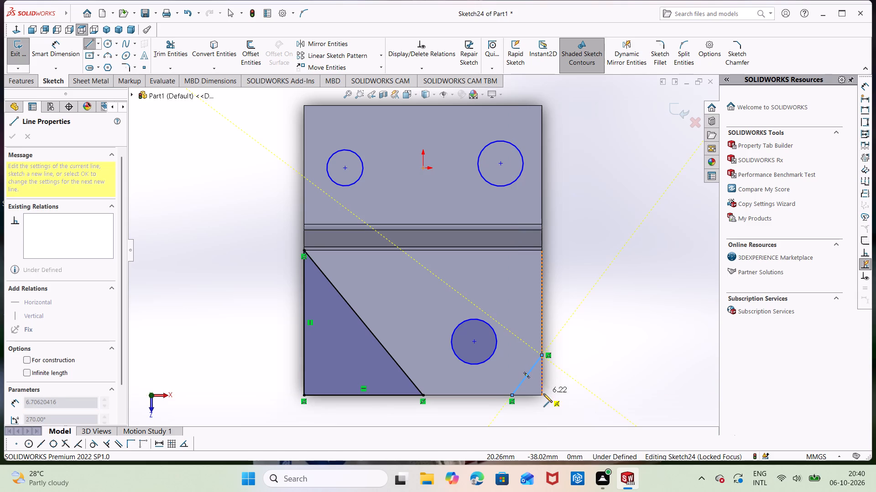
pyautogui.click(543, 395)
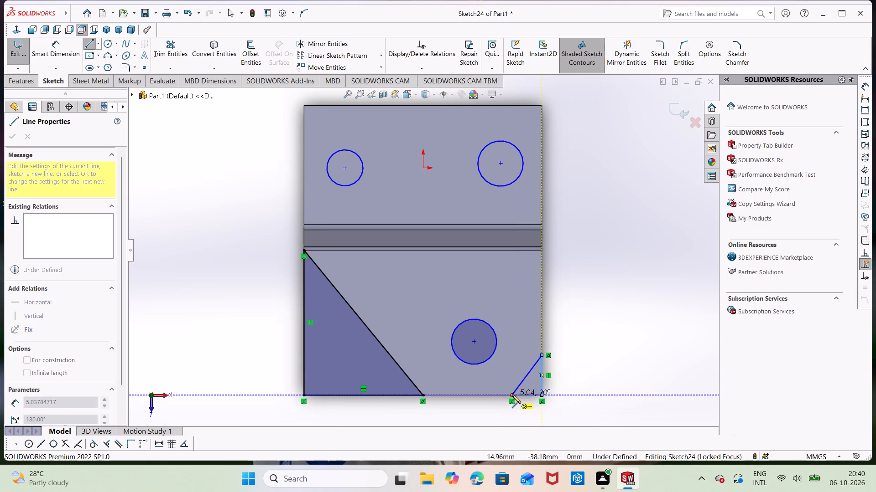
pyautogui.click(512, 395)
pyautogui.press('Escape')
# Dimension the right circle on the base flange with a diameter of 2.5 mm.
pyautogui.moveTo(606, 395); pyautogui.dragTo(589, 270, button='right')
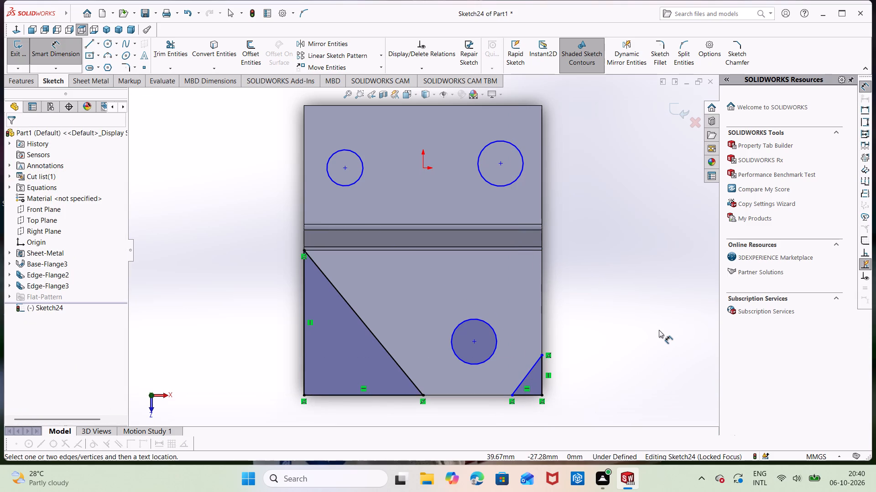
pyautogui.scroll(2, 440, 232)
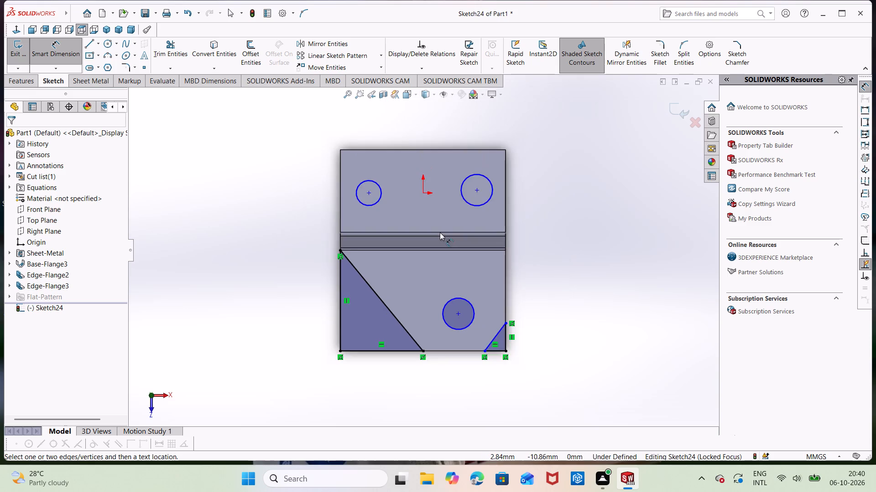
pyautogui.scroll(-2, 440, 232)
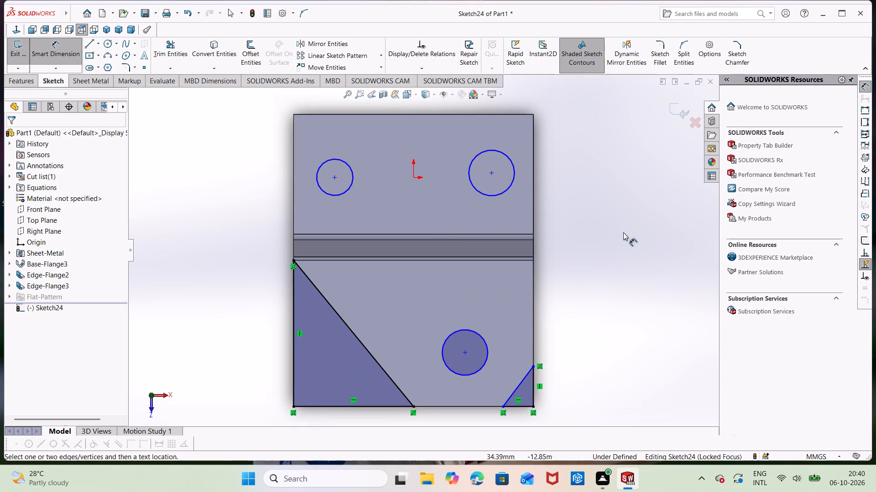
pyautogui.click(514, 184)
pyautogui.click(587, 172)
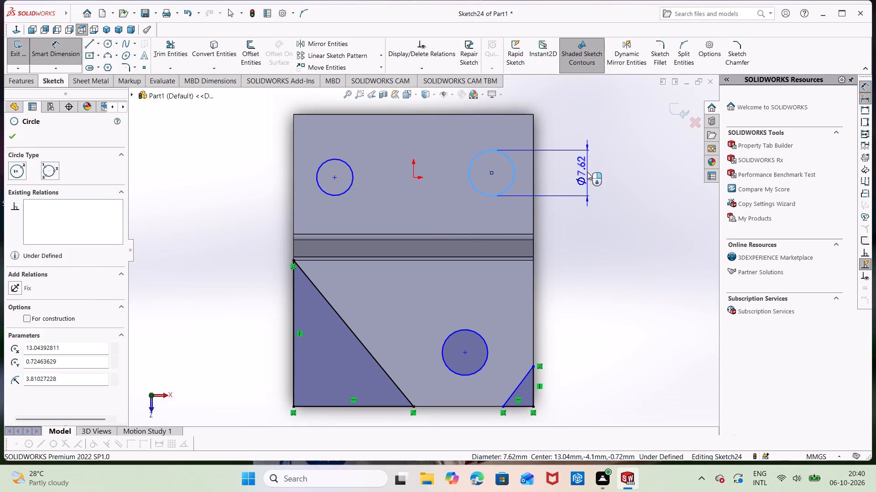
pyautogui.write('2.5')
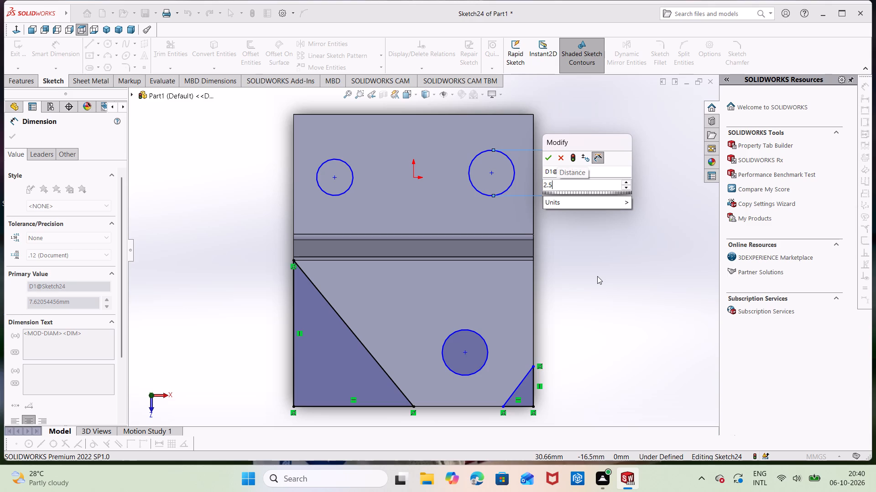
pyautogui.press('Return')
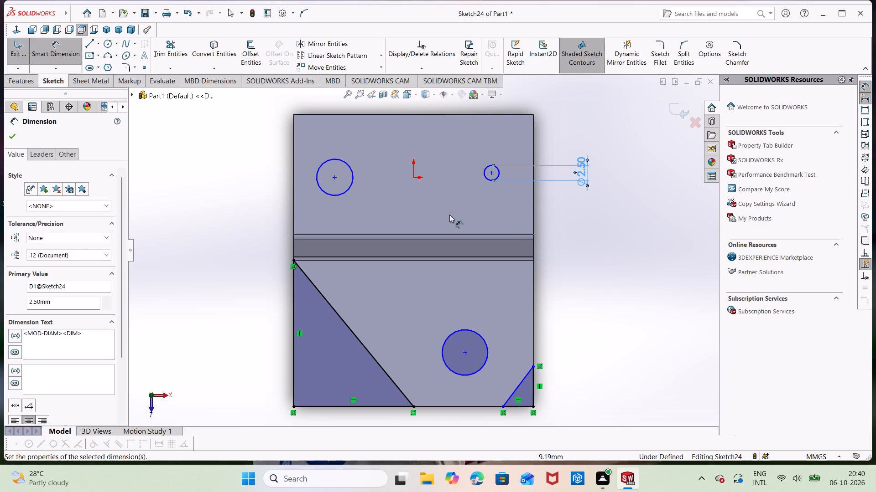
pyautogui.press('Escape')
# Align the centres of the two base flange circles with a Horizontal relation.
pyautogui.click(492, 176)
pyautogui.press('Escape')
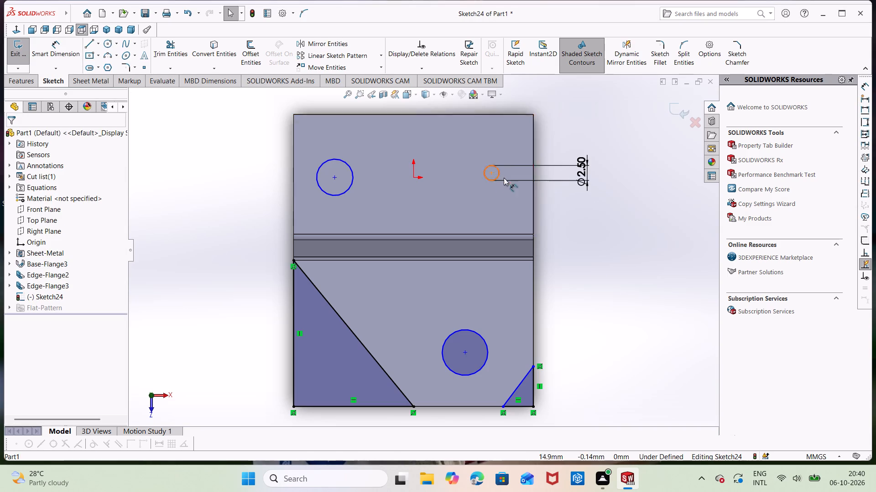
pyautogui.press('Escape')
pyautogui.click(493, 171)
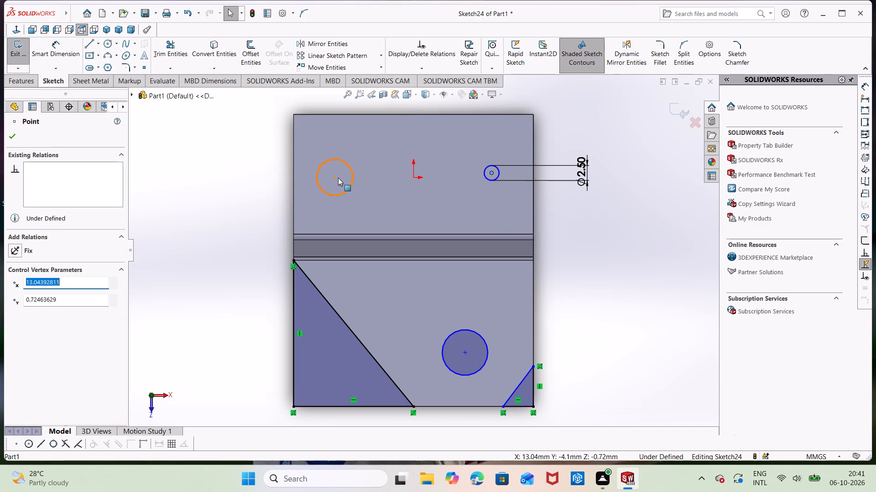
pyautogui.click(336, 178)
pyautogui.keyDown('ctrl'); pyautogui.click(490, 173); pyautogui.keyUp('ctrl')
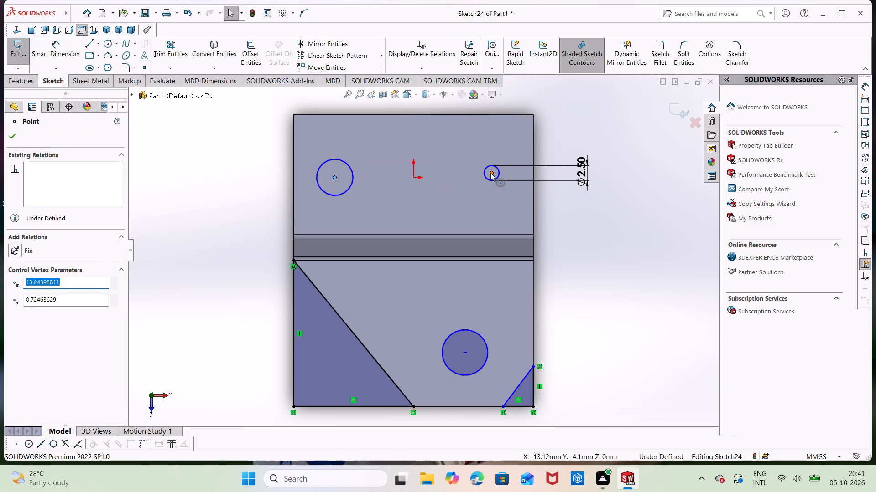
pyautogui.click(39, 300)
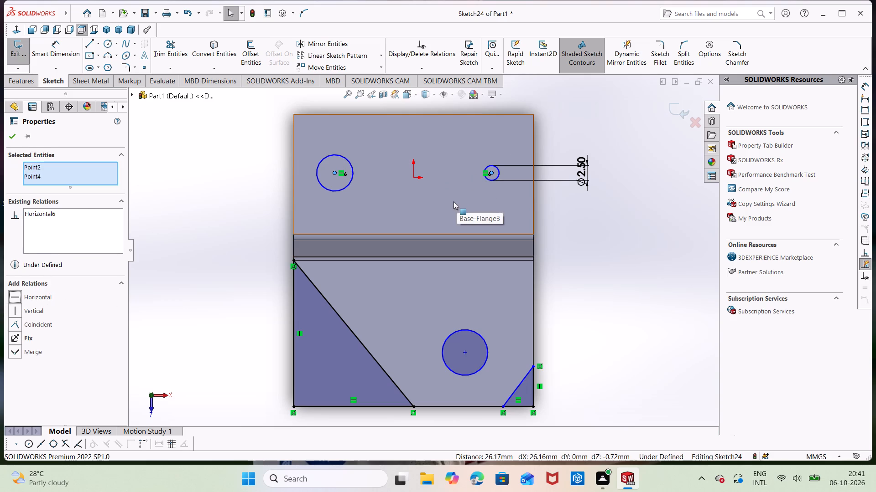
pyautogui.press('Escape')
# Give the two base flange circles an Equal relation.
pyautogui.click(350, 181)
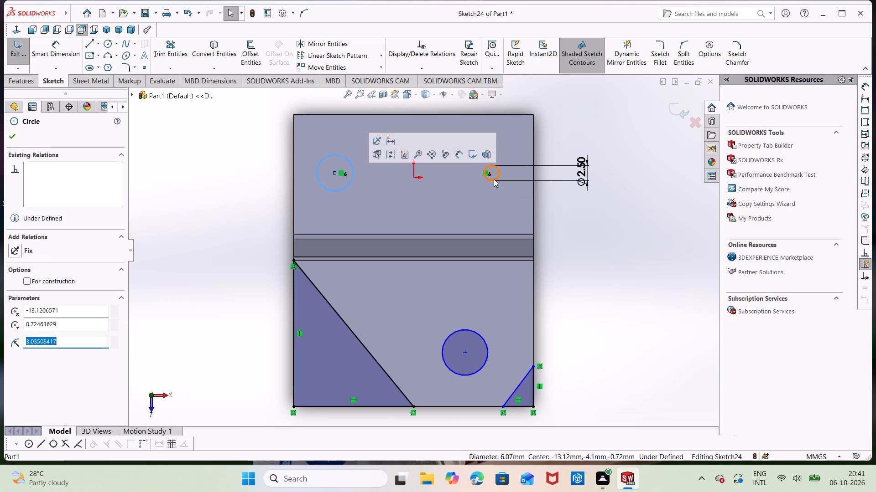
pyautogui.keyDown('ctrl'); pyautogui.click(494, 179); pyautogui.keyUp('ctrl')
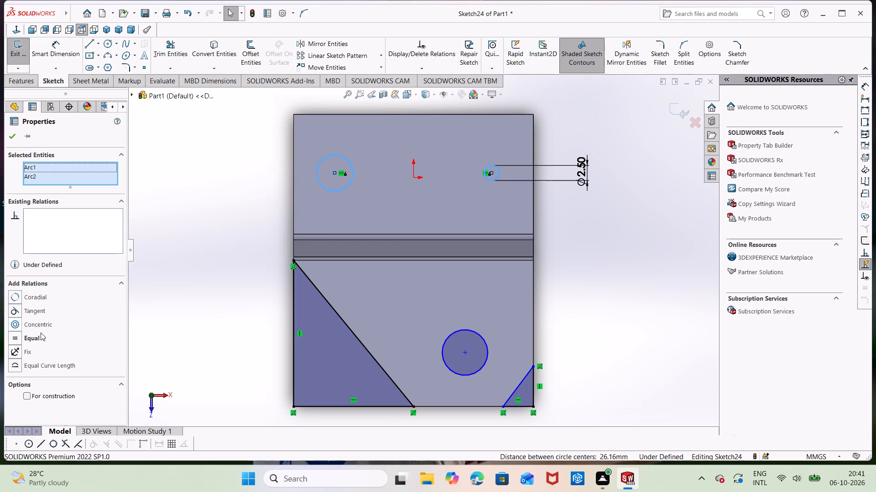
pyautogui.click(41, 333)
pyautogui.press('Escape')
# Dimension the centre-to-centre distance between the two base flange circles as 20 mm.
pyautogui.moveTo(635, 312); pyautogui.dragTo(618, 190, button='right')
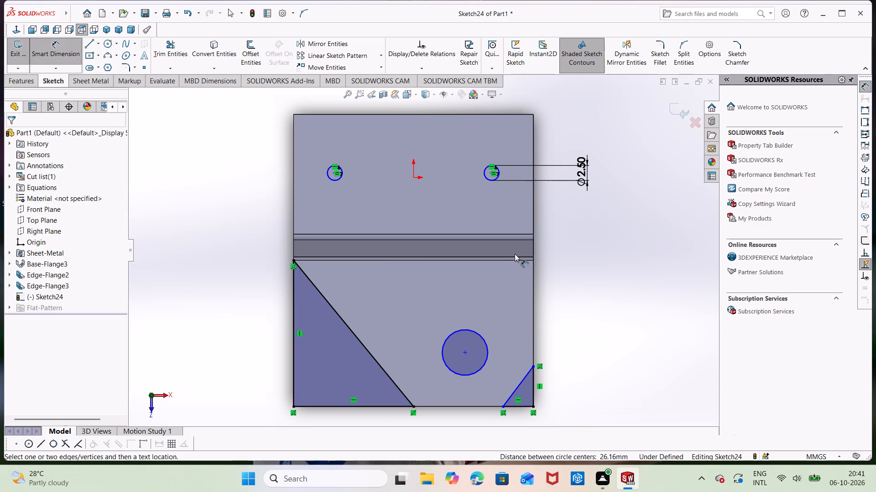
pyautogui.click(331, 172)
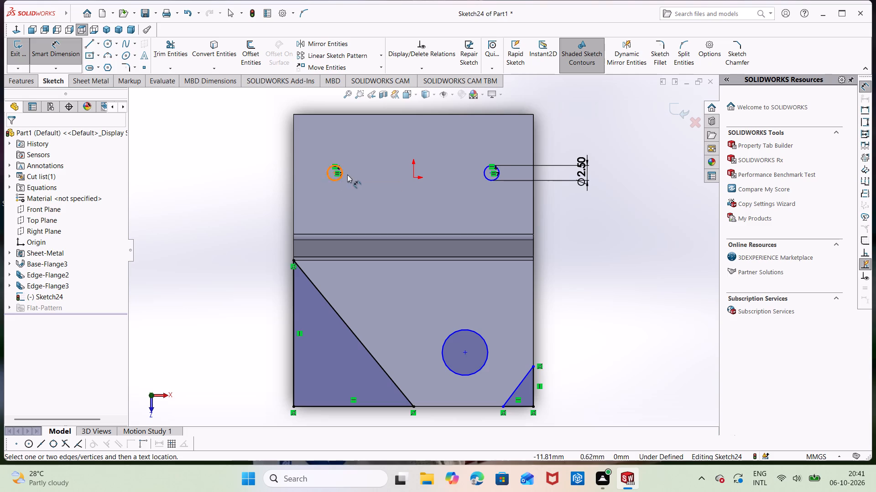
pyautogui.scroll(1, 430, 218)
pyautogui.scroll(-1, 430, 218)
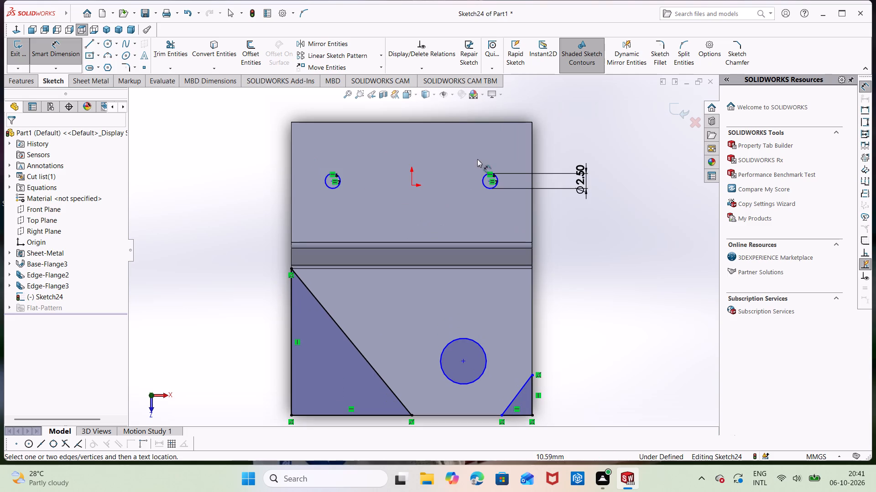
pyautogui.click(488, 180)
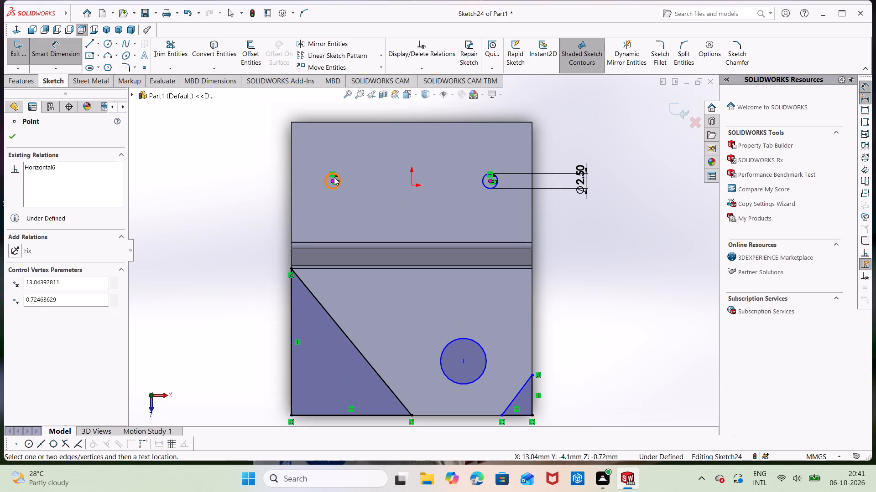
pyautogui.click(334, 180)
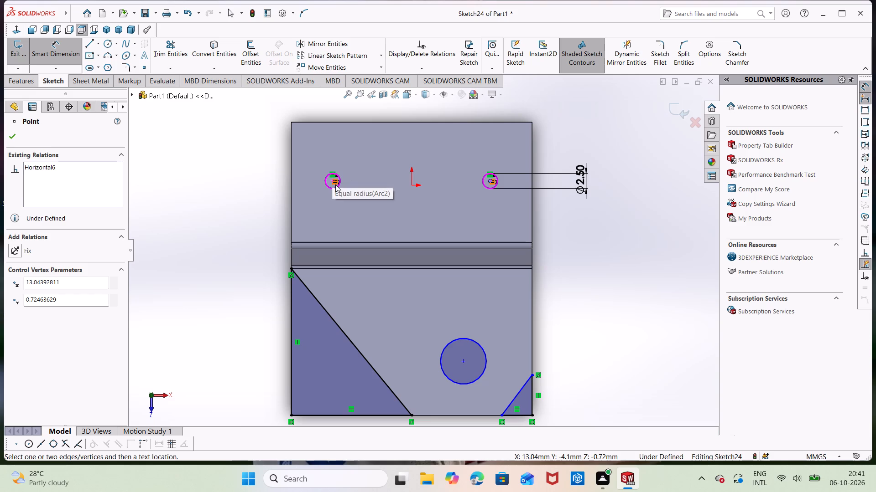
pyautogui.scroll(-6, 335, 174)
pyautogui.click(371, 234)
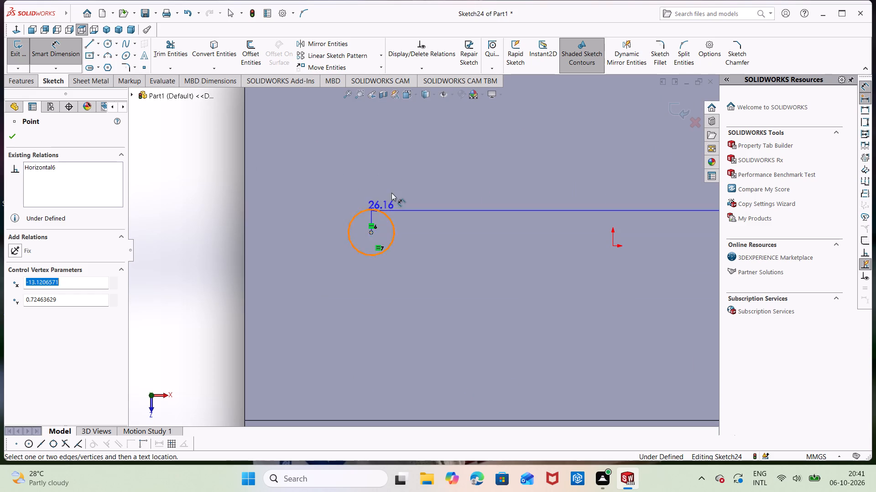
pyautogui.scroll(5, 483, 188)
pyautogui.click(532, 149)
pyautogui.write('20')
pyautogui.press('Return')
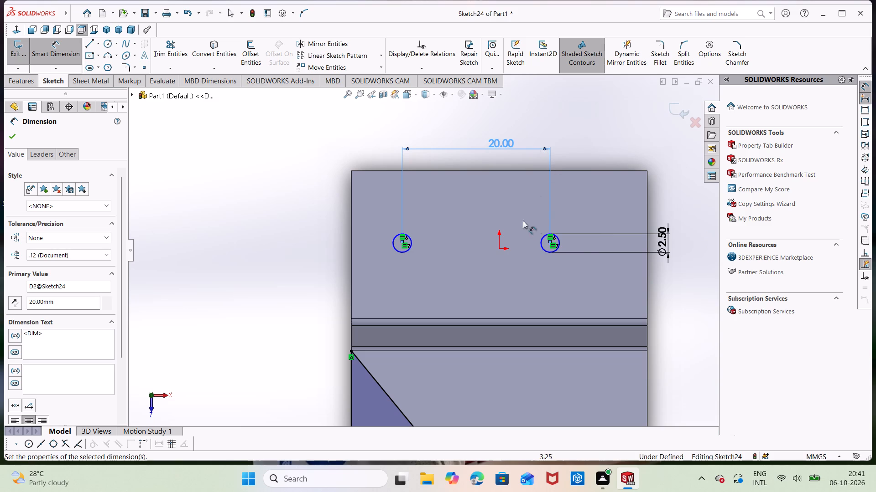
# Dimension the right circle's centre 10 mm from the base flange's right side edge.
pyautogui.click(551, 244)
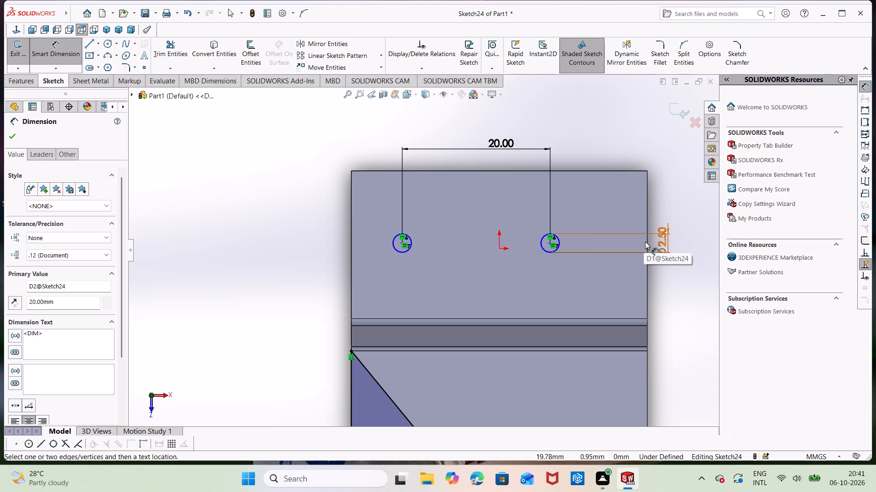
pyautogui.click(648, 210)
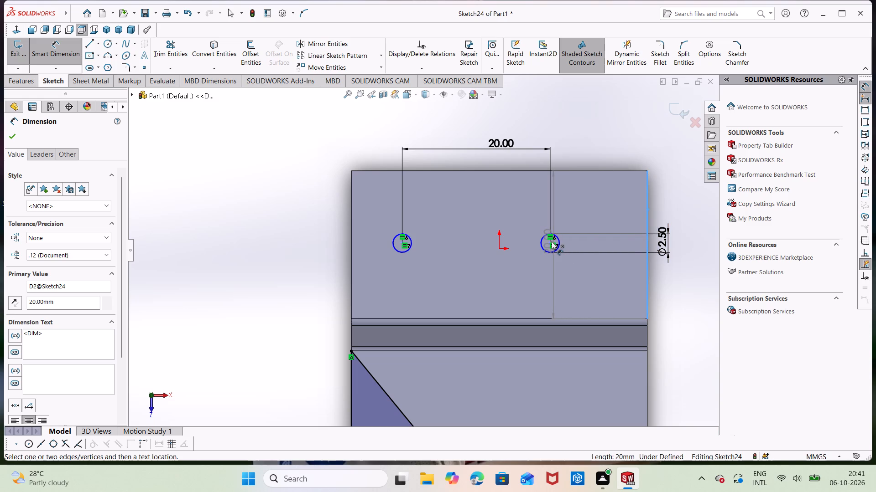
pyautogui.click(552, 241)
pyautogui.click(608, 140)
pyautogui.write('10')
pyautogui.press('Return')
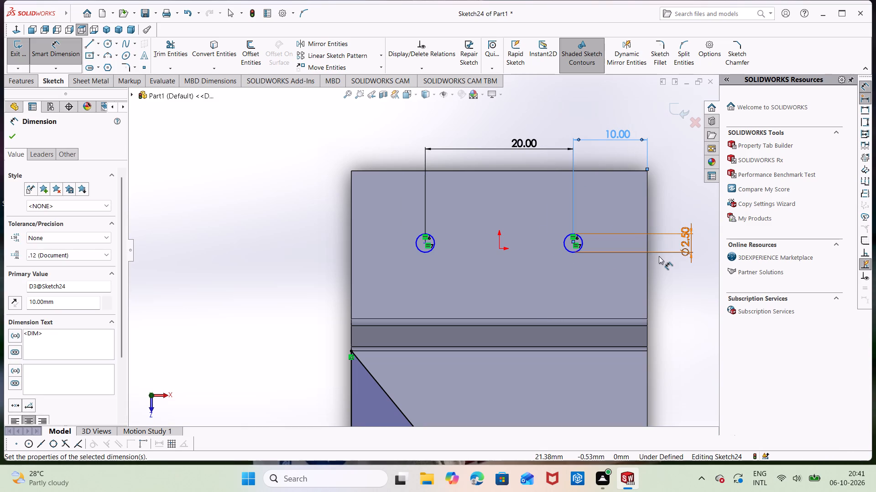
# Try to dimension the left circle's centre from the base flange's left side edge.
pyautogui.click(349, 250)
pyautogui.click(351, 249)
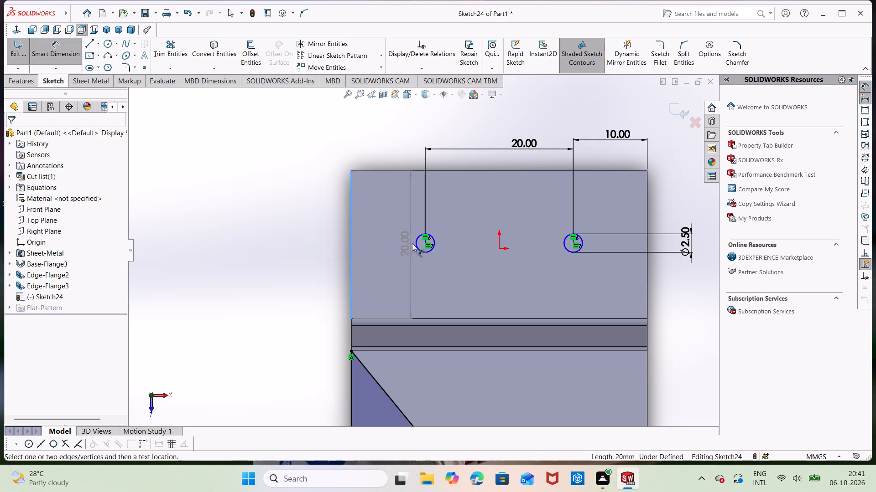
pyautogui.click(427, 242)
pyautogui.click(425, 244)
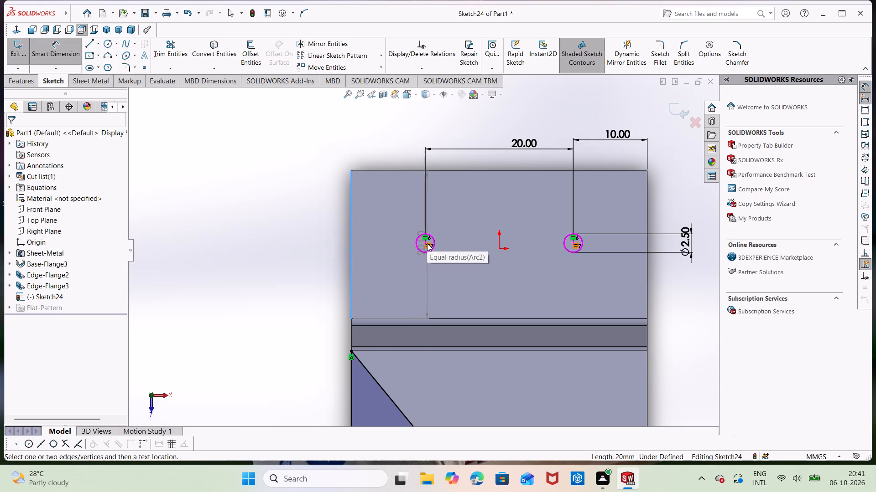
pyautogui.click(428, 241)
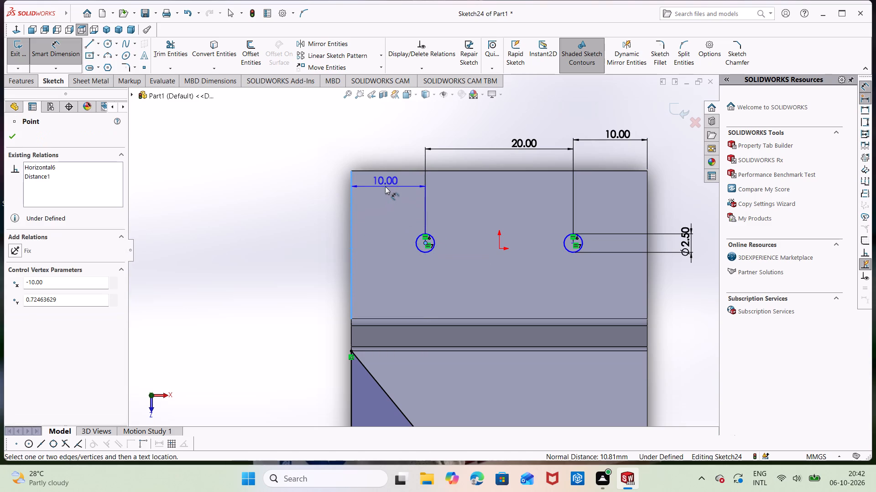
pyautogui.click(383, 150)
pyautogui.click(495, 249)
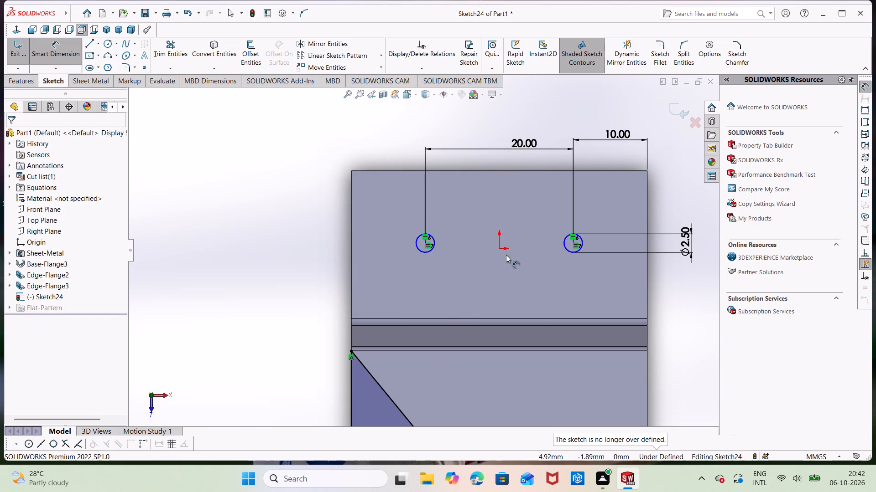
# Dimension the left circle's centre 7.5 mm from the base flange's outer edge opposite the bend.
pyautogui.click(427, 241)
pyautogui.click(412, 172)
pyautogui.click(261, 221)
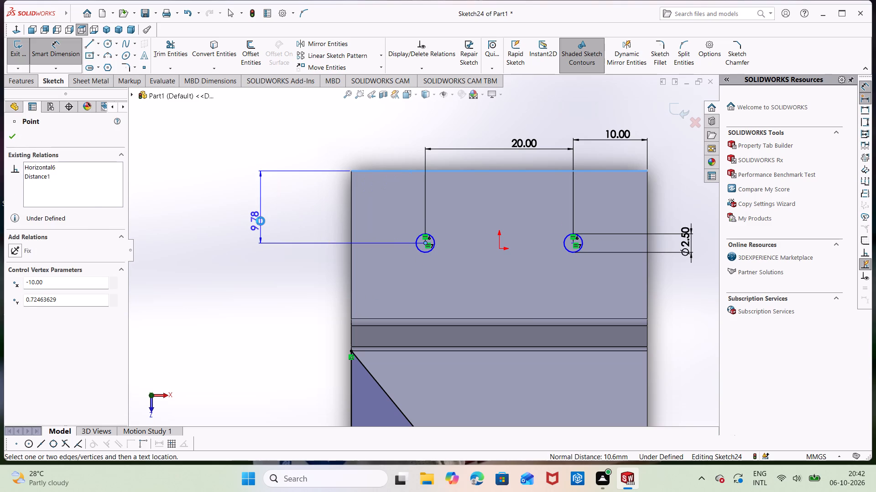
pyautogui.write('7.')
pyautogui.press('5')
pyautogui.press('Return')
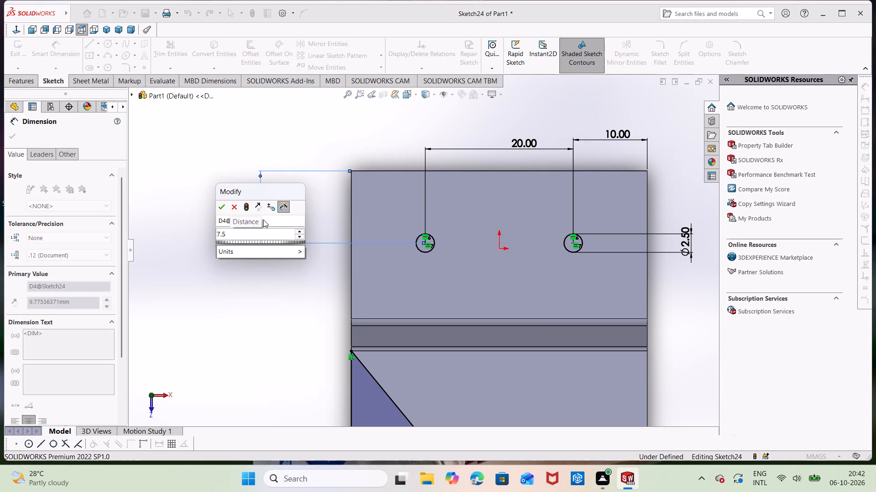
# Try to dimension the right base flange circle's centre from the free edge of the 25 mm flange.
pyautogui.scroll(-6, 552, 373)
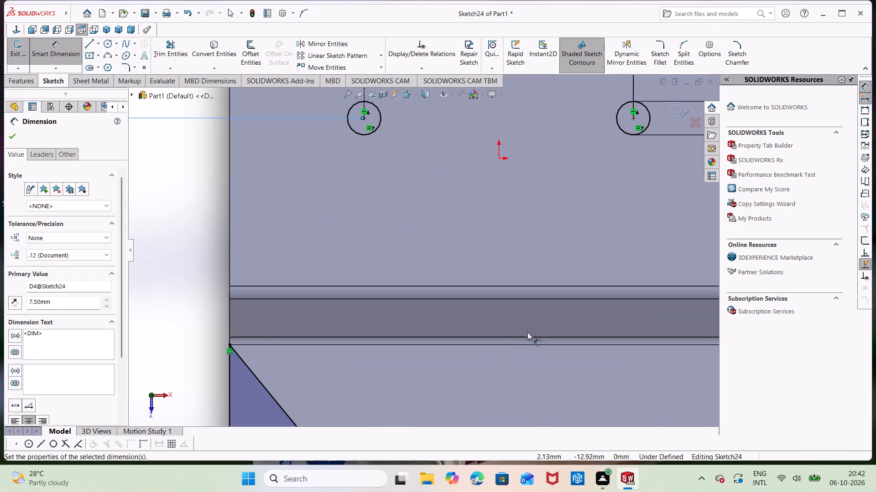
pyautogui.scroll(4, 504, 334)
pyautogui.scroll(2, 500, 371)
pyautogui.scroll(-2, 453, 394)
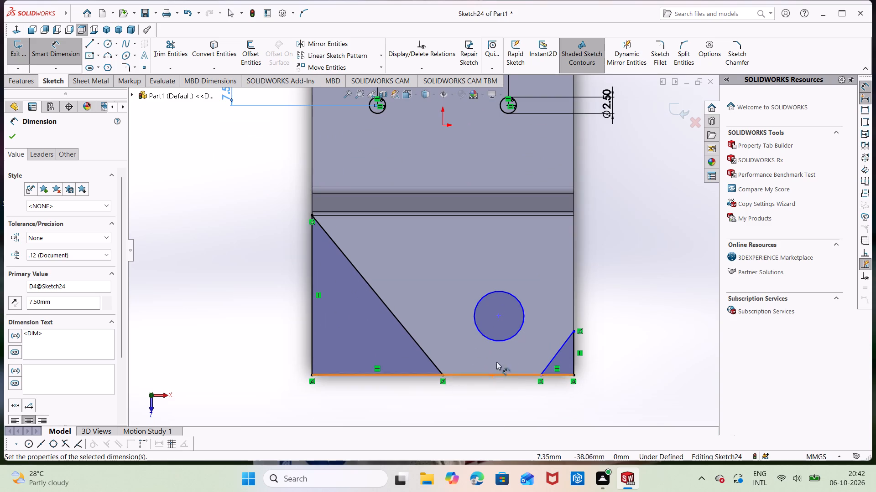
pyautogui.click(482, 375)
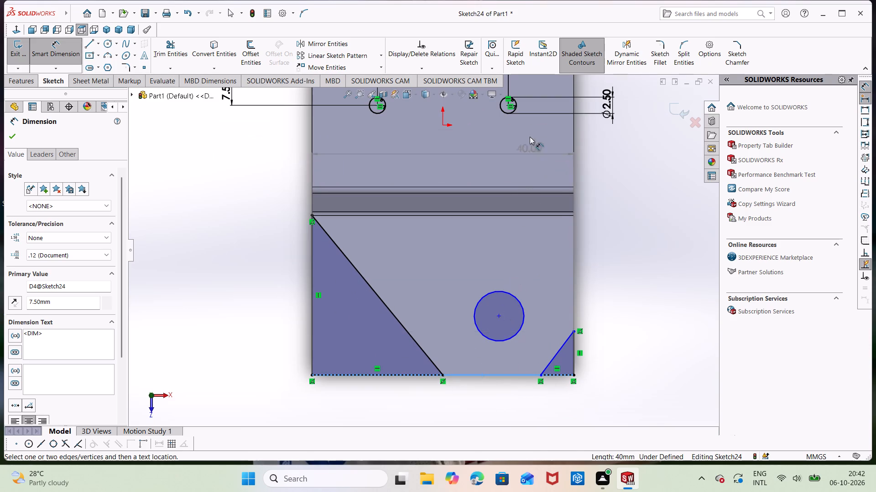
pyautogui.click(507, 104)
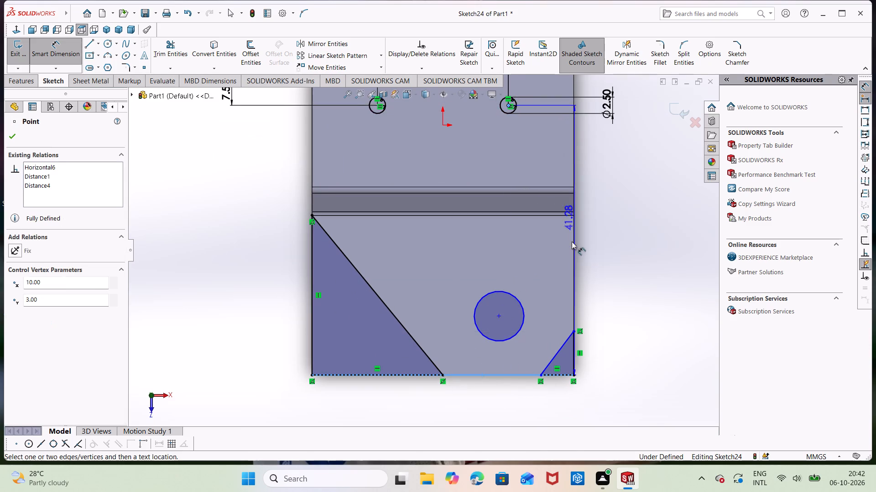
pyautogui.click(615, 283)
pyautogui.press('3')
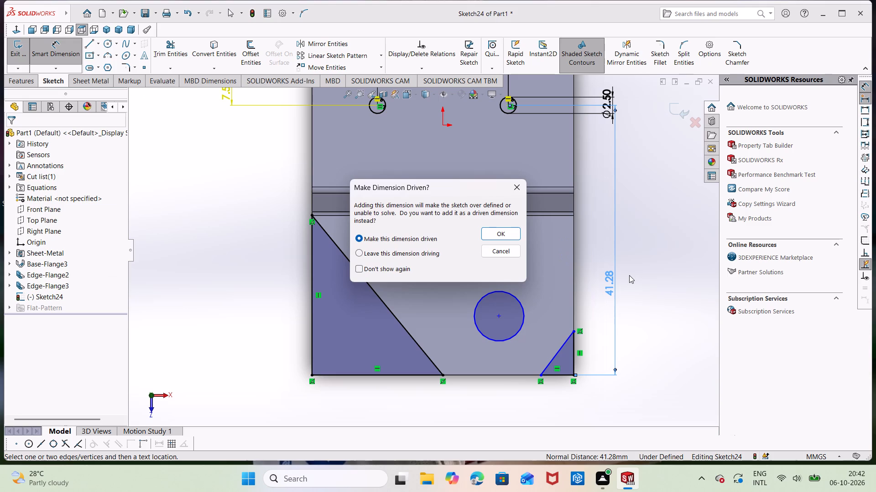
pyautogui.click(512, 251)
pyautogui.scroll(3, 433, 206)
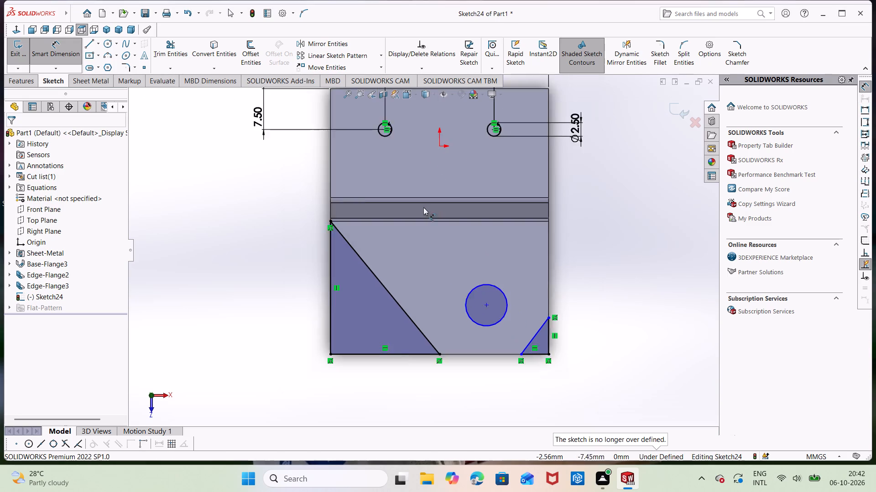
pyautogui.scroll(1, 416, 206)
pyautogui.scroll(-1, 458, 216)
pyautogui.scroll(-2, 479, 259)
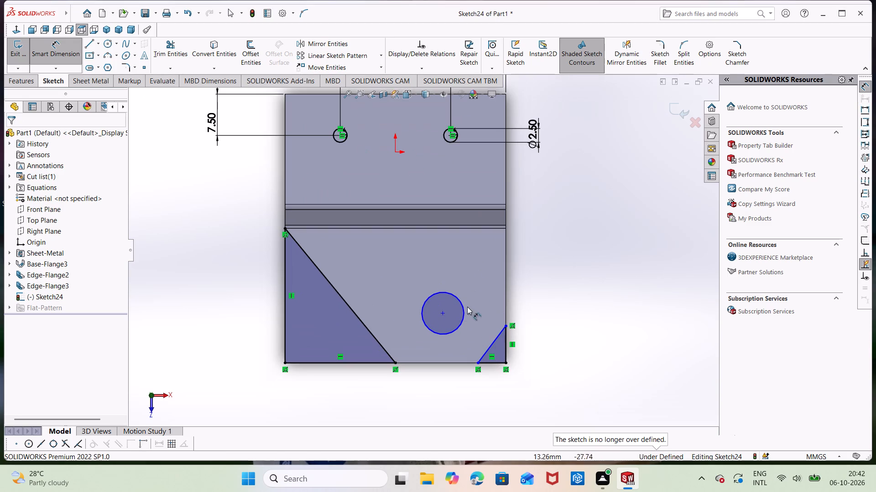
# Dimension the large circle's centre 37 mm from the base flange's outer edge opposite the bend.
pyautogui.click(445, 311)
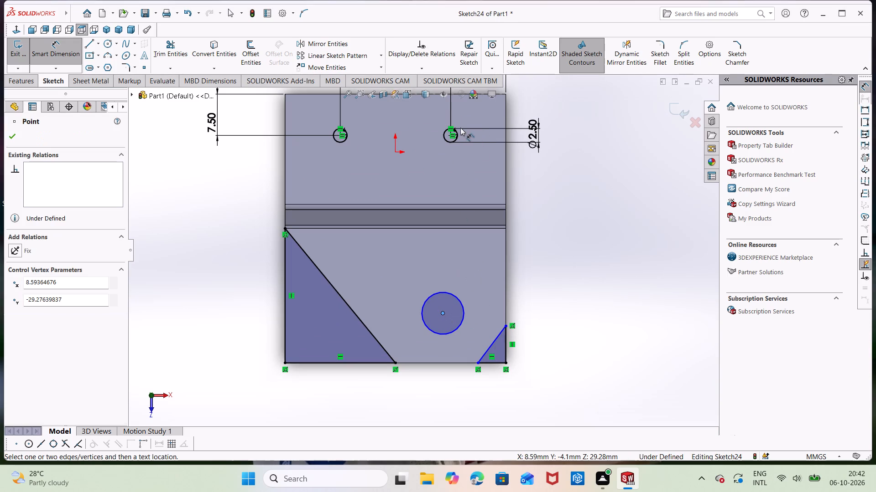
pyautogui.scroll(2, 458, 133)
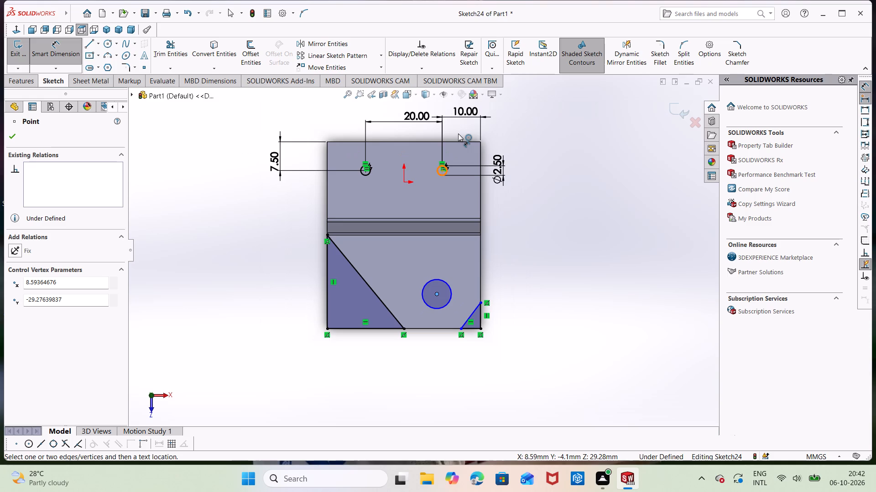
pyautogui.click(454, 142)
pyautogui.click(510, 305)
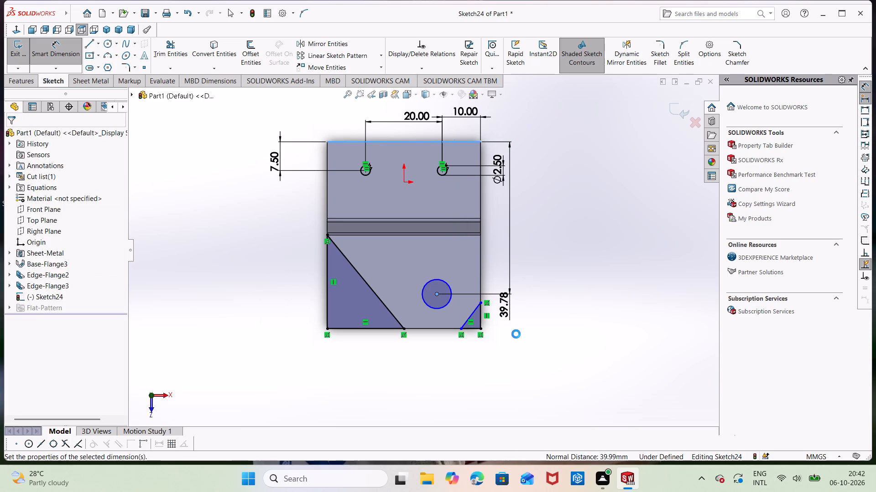
pyautogui.press('3')
pyautogui.press('7')
pyautogui.press('Return')
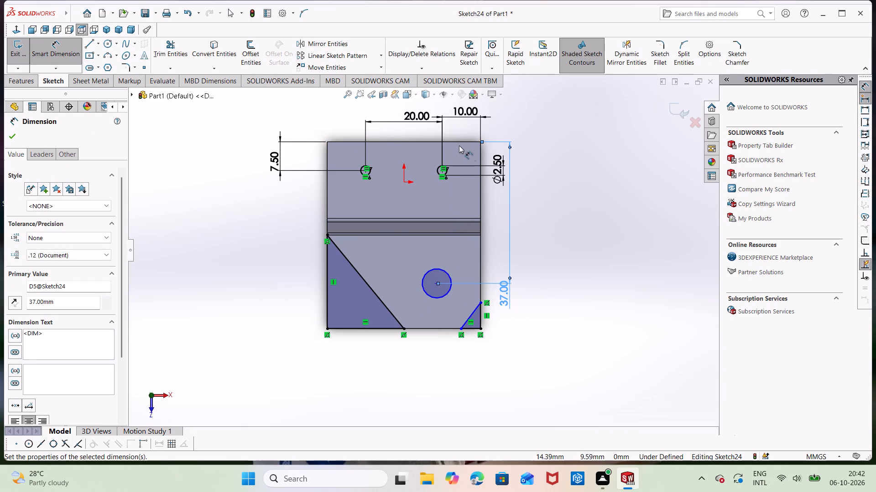
# Examine the part and sketch from the front, back, side, top and bottom views.
pyautogui.click(33, 32)
pyautogui.click(47, 28)
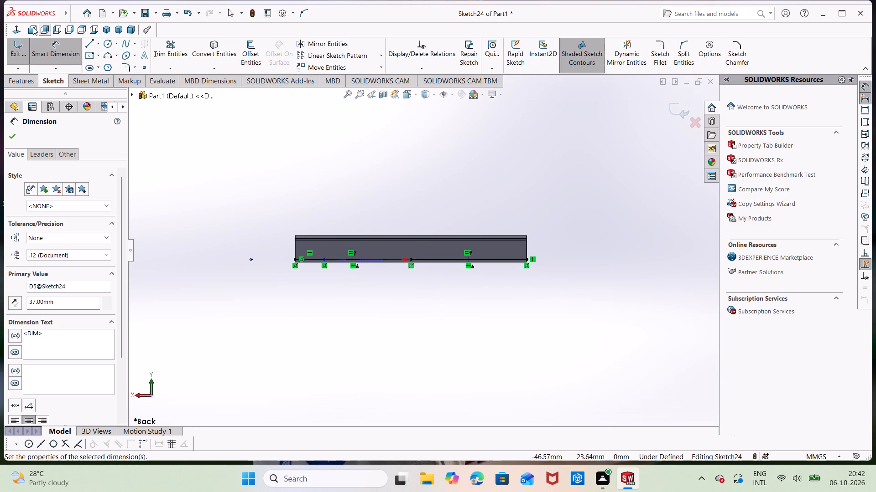
pyautogui.click(33, 27)
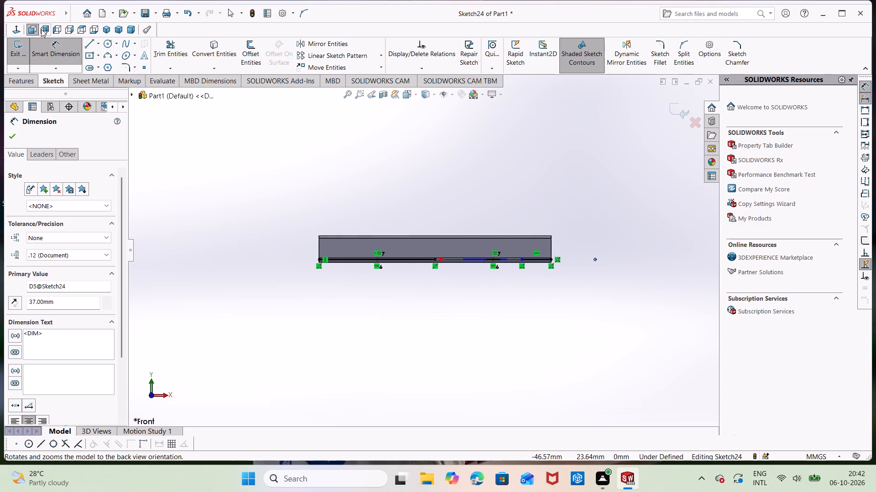
pyautogui.click(41, 29)
pyautogui.click(58, 27)
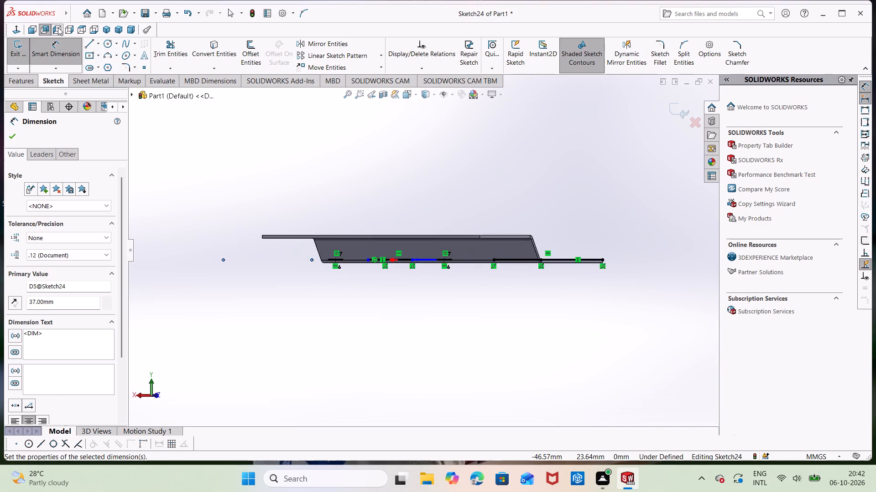
pyautogui.click(66, 28)
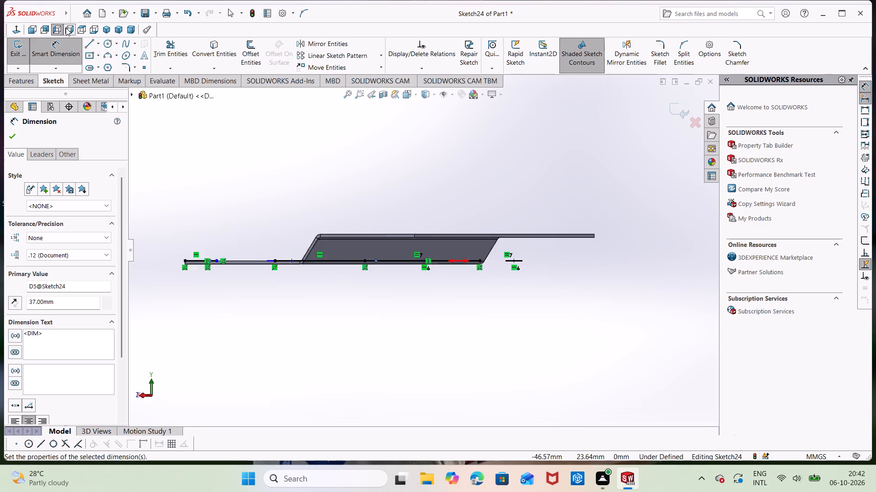
pyautogui.click(85, 33)
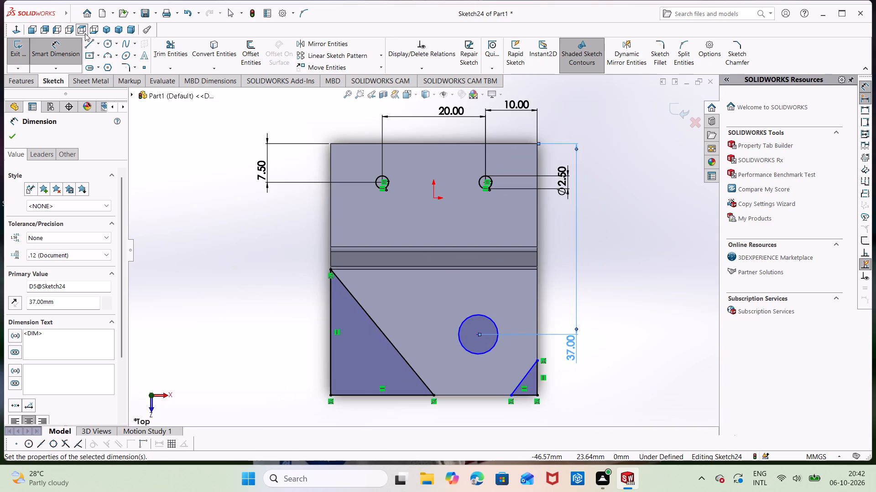
pyautogui.click(92, 33)
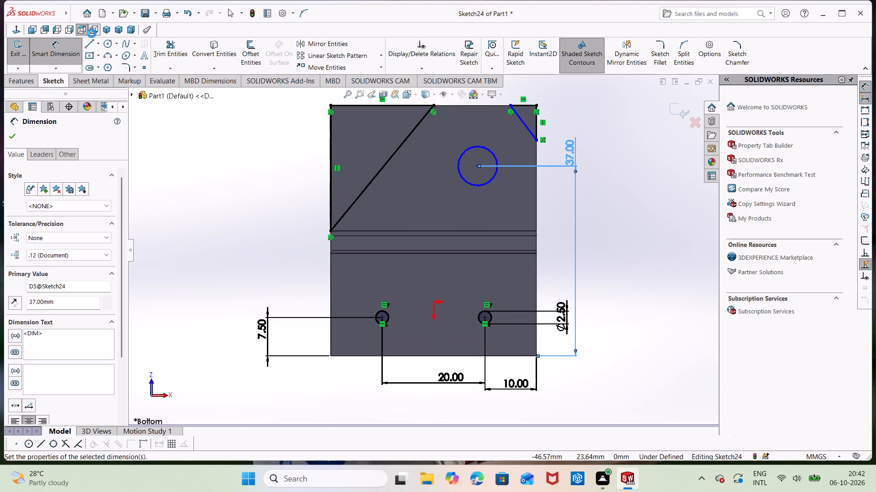
pyautogui.click(77, 29)
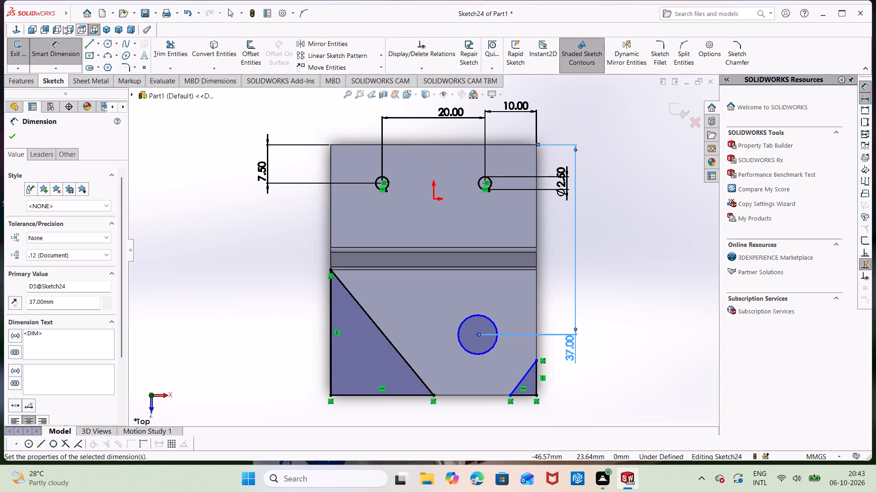
pyautogui.click(19, 29)
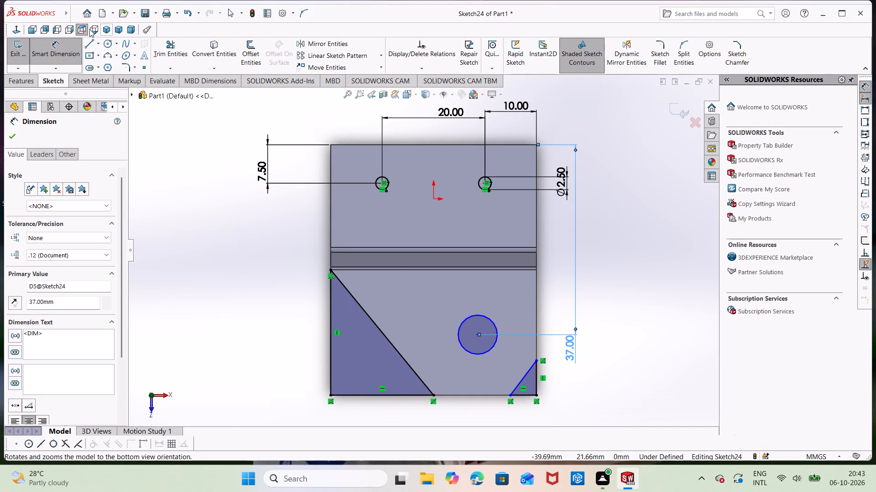
pyautogui.click(16, 34)
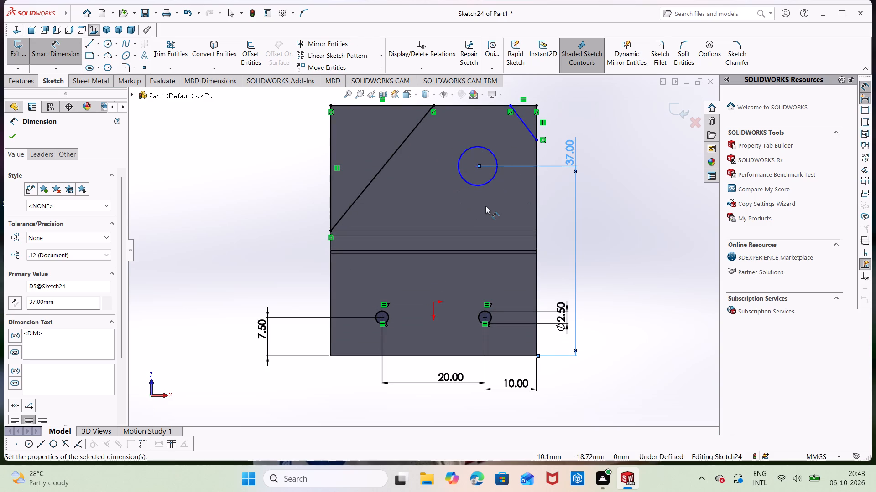
# Dimension the large circle's centre 10 mm from the flange side edge nearest the small corner triangle.
pyautogui.scroll(1, 470, 154)
pyautogui.scroll(-1, 470, 154)
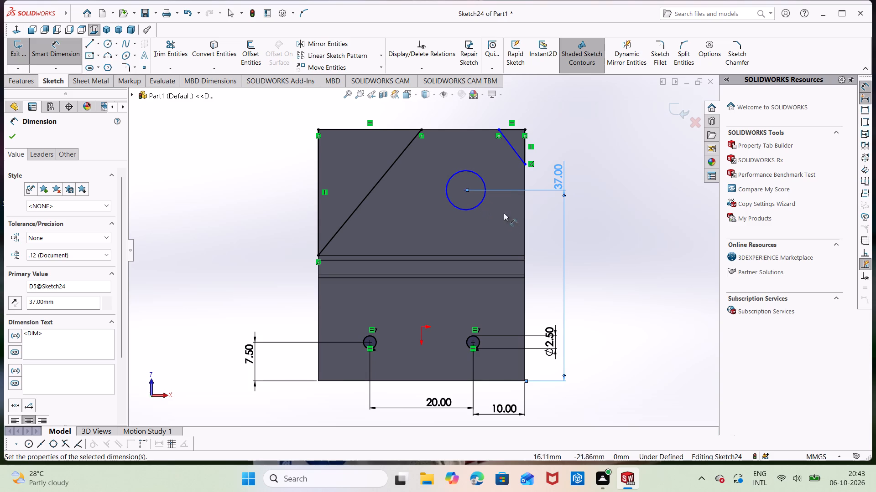
pyautogui.click(466, 191)
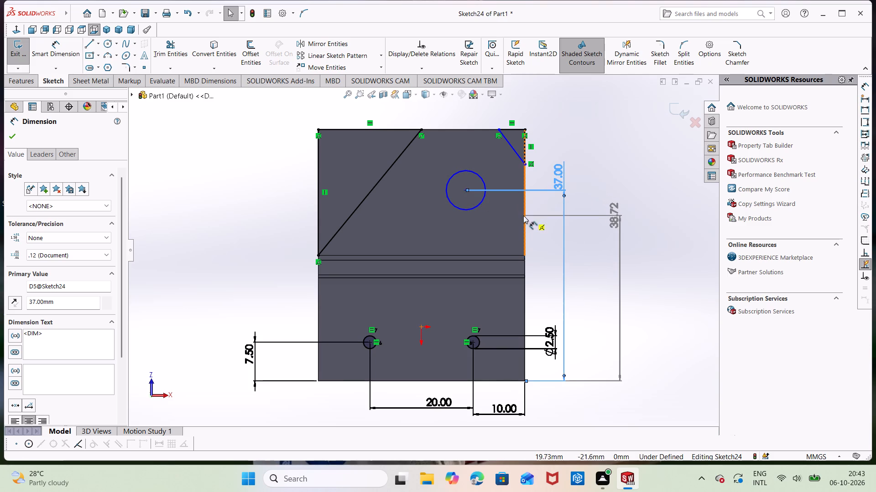
pyautogui.click(525, 216)
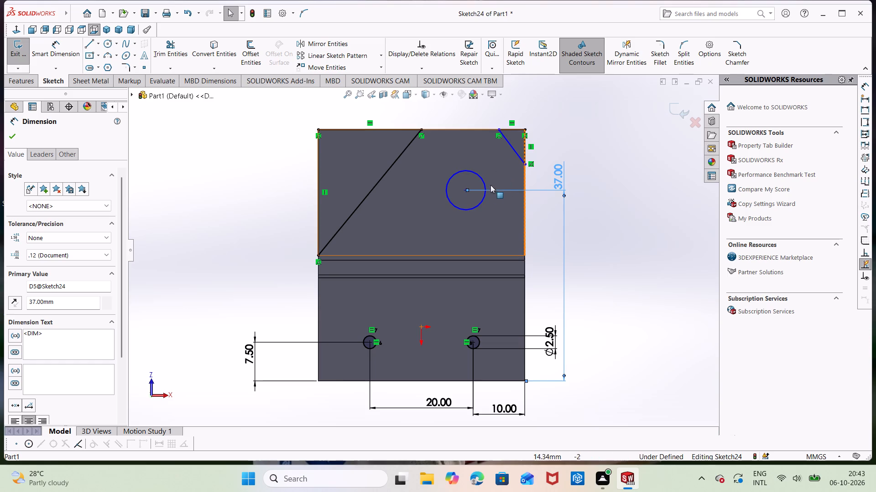
pyautogui.moveTo(622, 280); pyautogui.dragTo(582, 125, button='right')
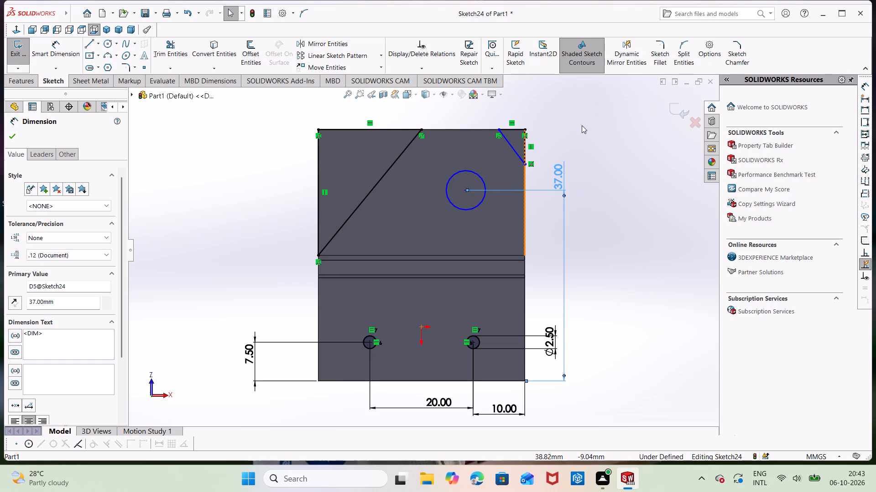
pyautogui.moveTo(582, 125); pyautogui.dragTo(581, 123, button='right')
pyautogui.click(524, 207)
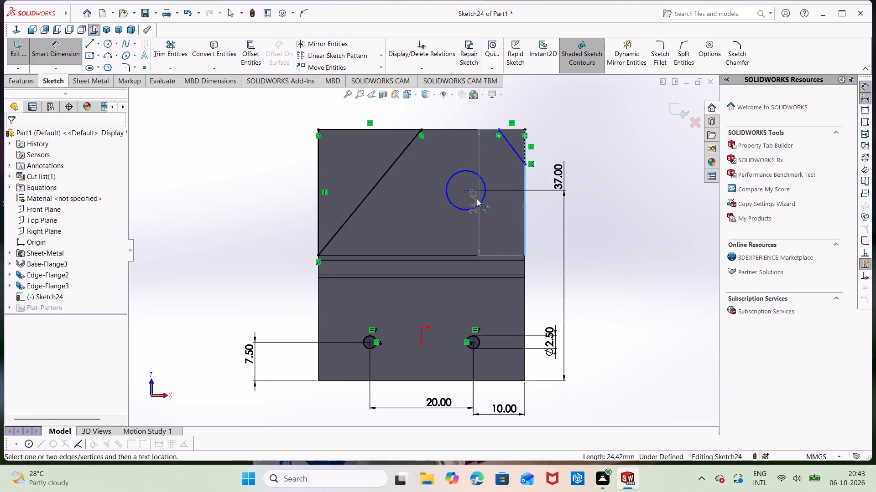
pyautogui.click(466, 191)
pyautogui.click(487, 111)
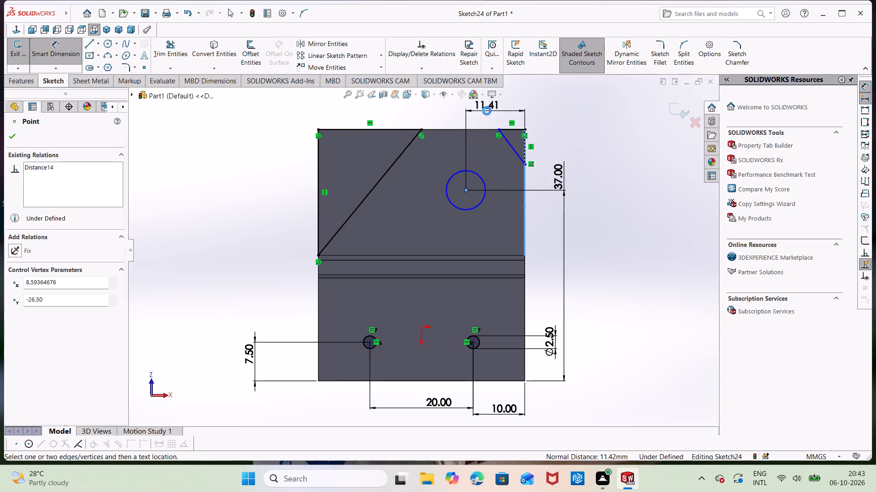
pyautogui.write('10')
pyautogui.press('Return')
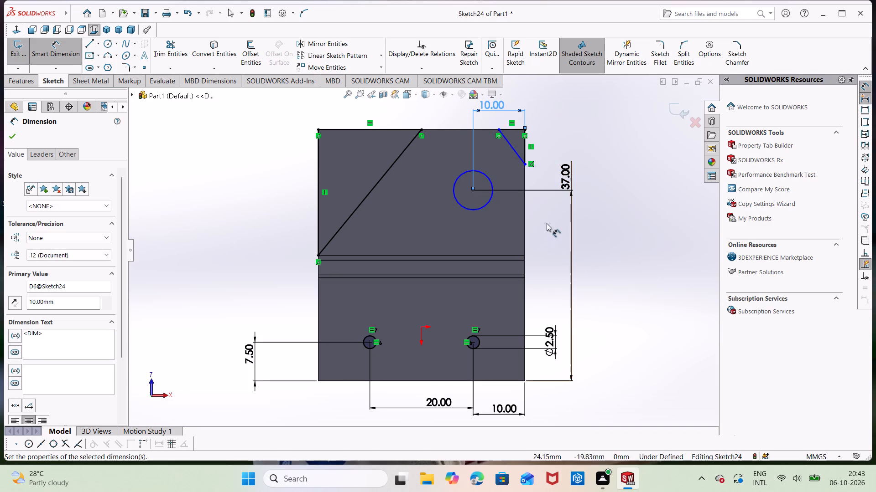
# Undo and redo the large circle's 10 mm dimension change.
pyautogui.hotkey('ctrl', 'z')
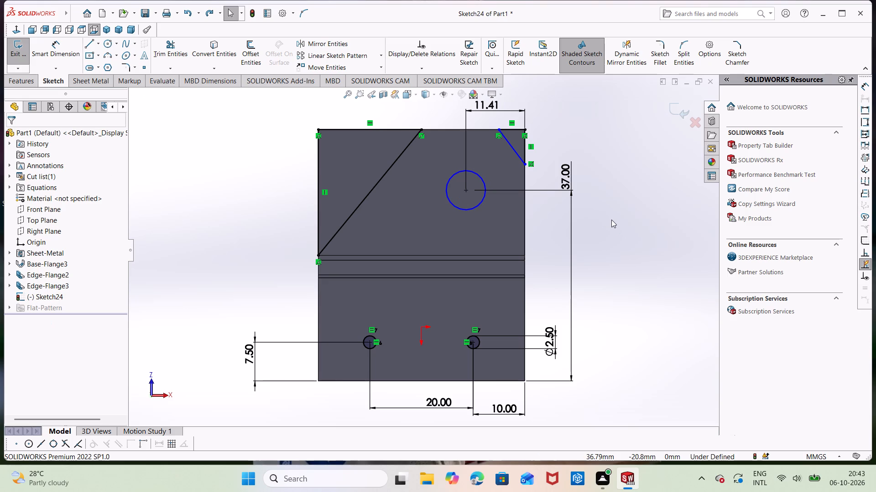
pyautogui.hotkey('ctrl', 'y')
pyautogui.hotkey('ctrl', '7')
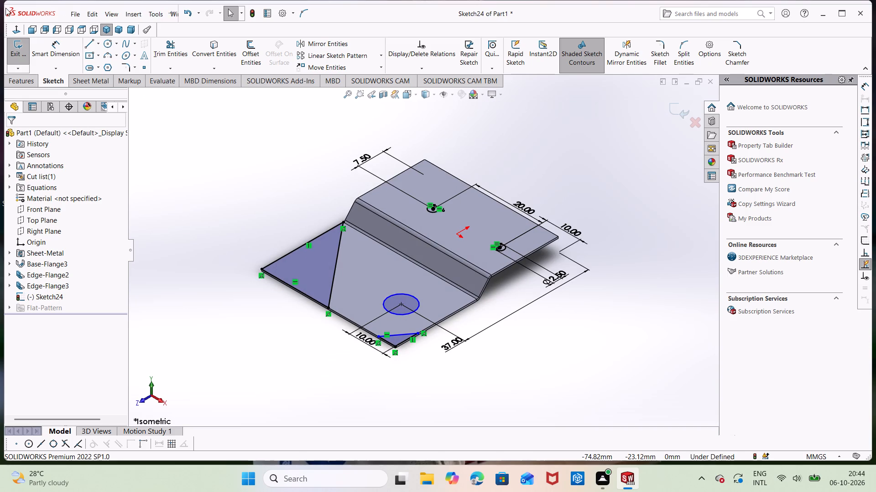
# Dimension both legs of the small corner triangle to 5 mm along the flange's free edge and side edge.
pyautogui.click(94, 30)
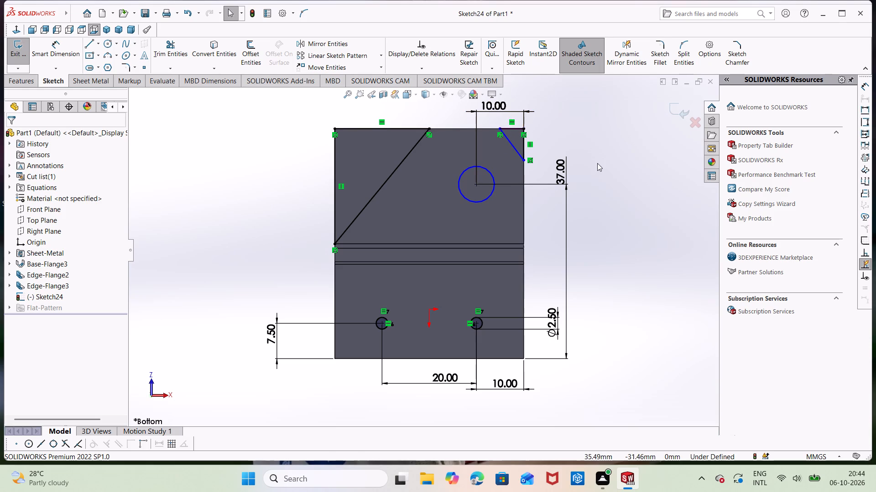
pyautogui.click(515, 128)
pyautogui.scroll(-2, 510, 120)
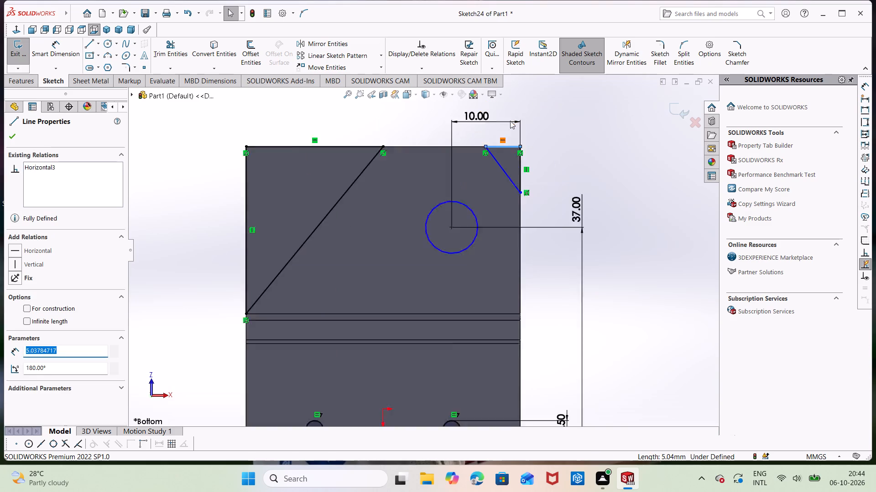
pyautogui.scroll(-4, 510, 121)
pyautogui.moveTo(587, 223); pyautogui.dragTo(550, 104, button='right')
pyautogui.click(482, 211)
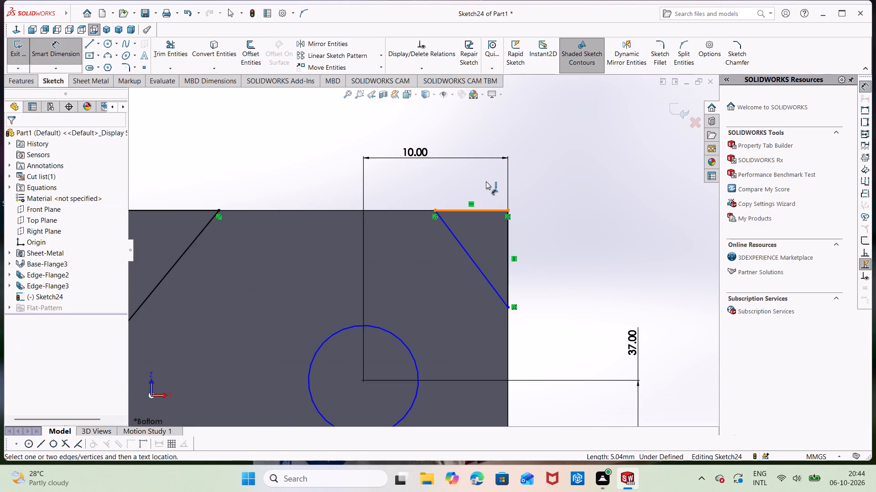
pyautogui.click(486, 181)
pyautogui.press('5')
pyautogui.press('Return')
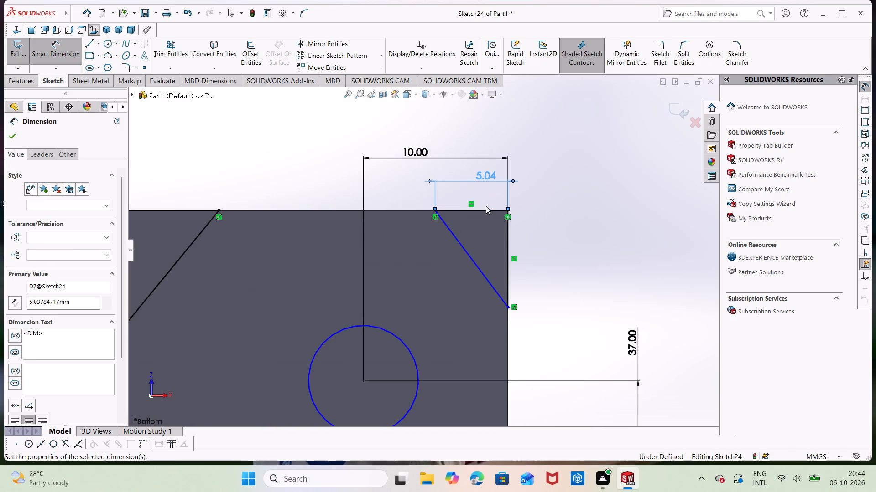
pyautogui.click(507, 235)
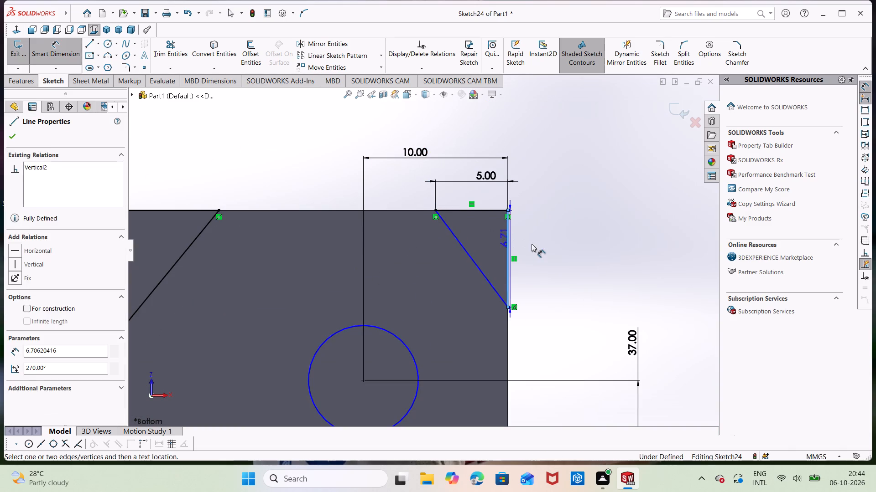
pyautogui.click(532, 244)
pyautogui.press('5')
pyautogui.press('Return')
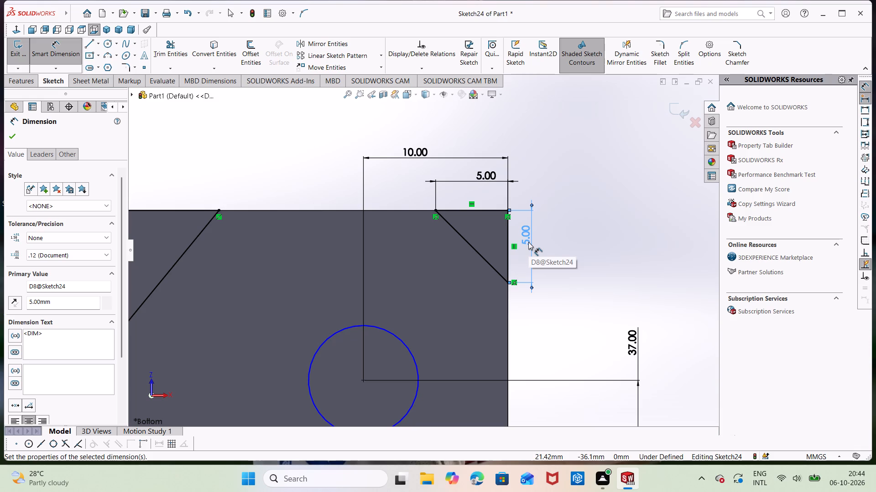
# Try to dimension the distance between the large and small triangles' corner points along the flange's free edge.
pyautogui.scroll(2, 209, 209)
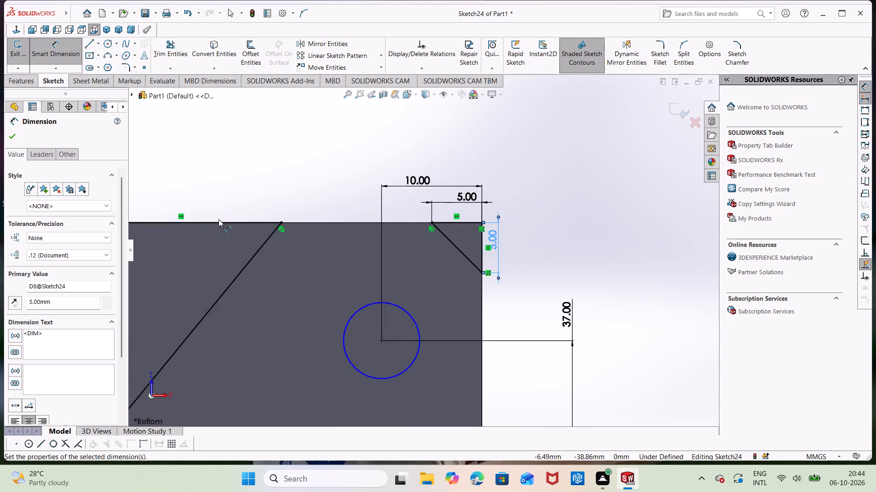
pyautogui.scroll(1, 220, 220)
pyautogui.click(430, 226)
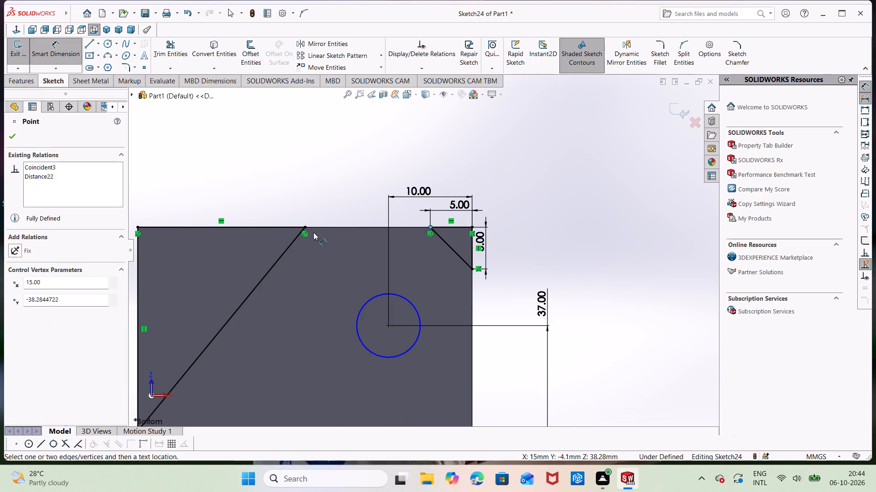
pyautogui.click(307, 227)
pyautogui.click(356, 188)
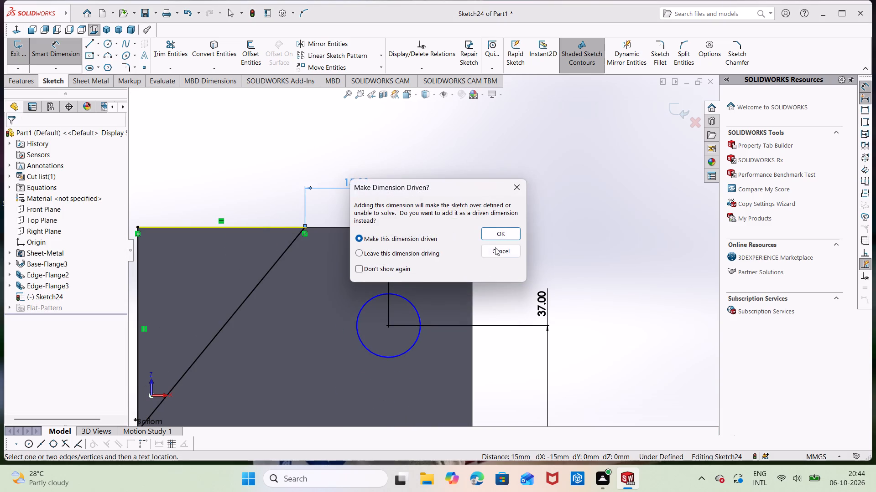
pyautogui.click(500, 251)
# Examine the large corner triangle and its corner point beside the bend.
pyautogui.scroll(3, 211, 241)
pyautogui.scroll(-3, 245, 265)
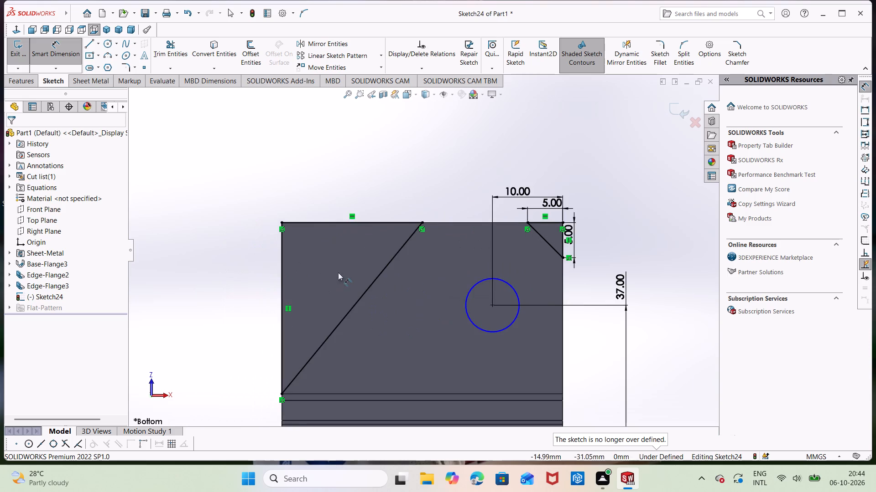
pyautogui.scroll(-1, 338, 272)
pyautogui.scroll(1, 440, 290)
pyautogui.scroll(-1, 428, 301)
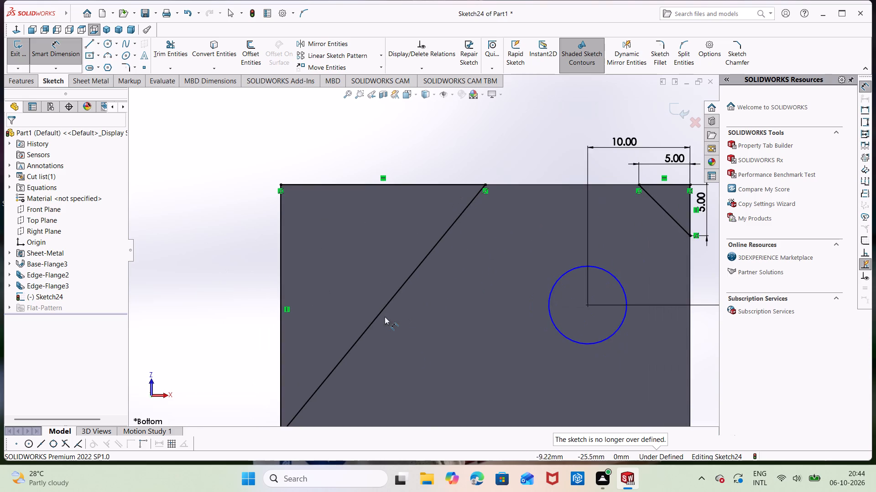
pyautogui.scroll(1, 380, 318)
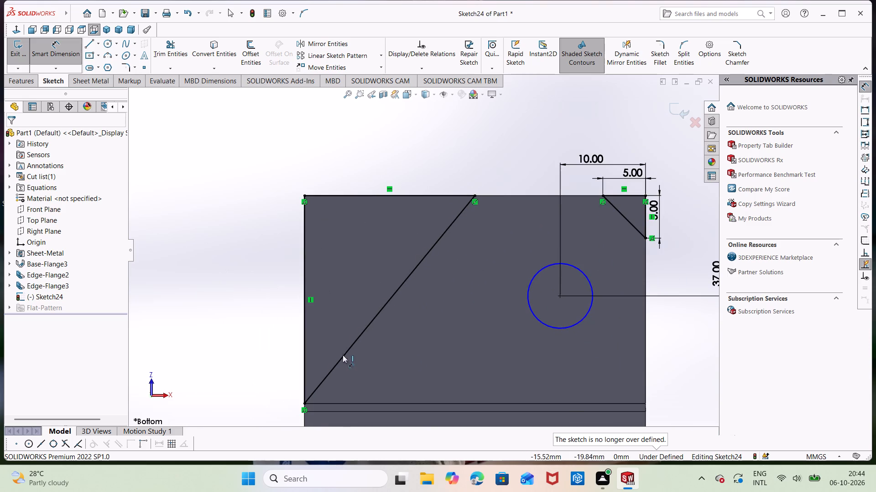
pyautogui.scroll(1, 342, 364)
pyautogui.scroll(-3, 335, 379)
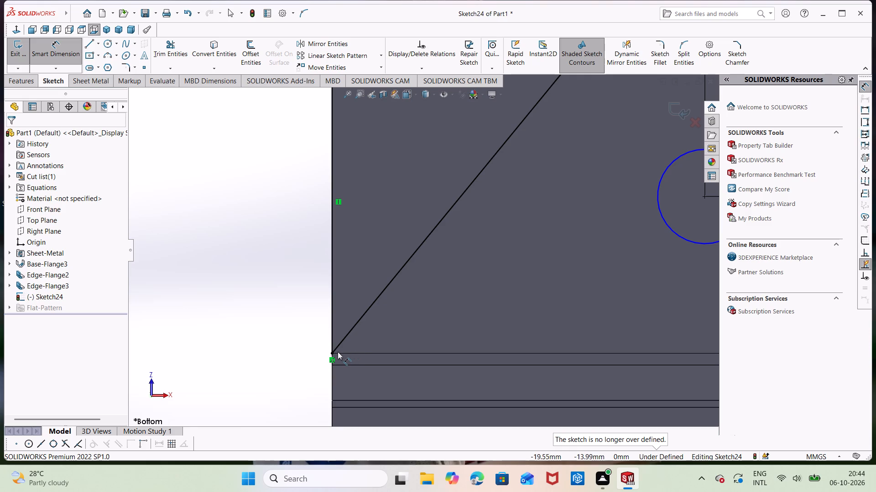
# Dimension the diameter of the large circle beside the small corner triangle and set it to 8 mm.
pyautogui.scroll(6, 471, 307)
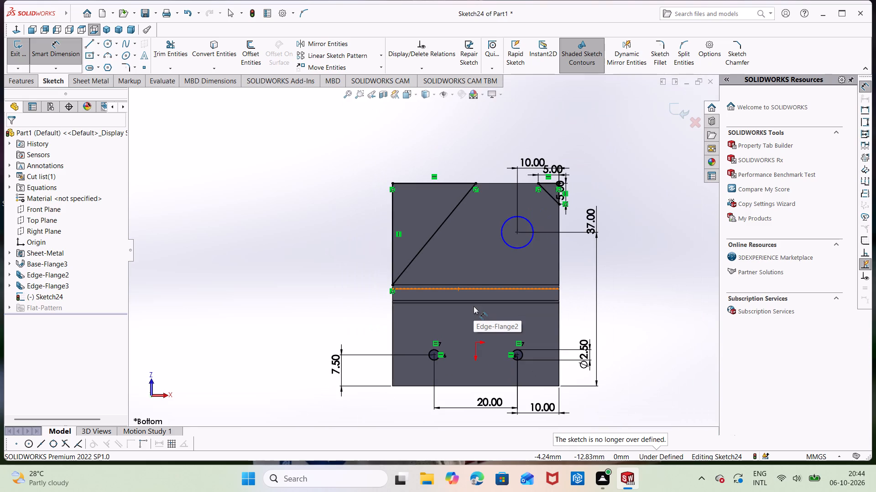
pyautogui.scroll(1, 474, 306)
pyautogui.scroll(-2, 476, 307)
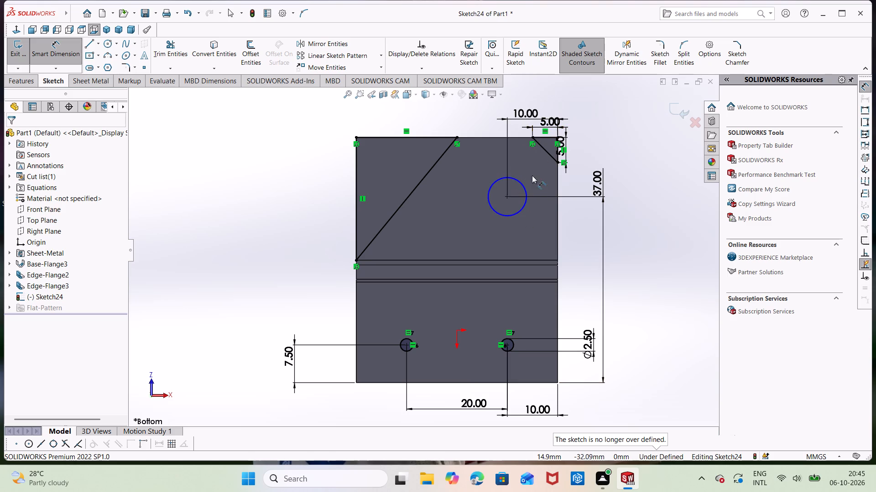
pyautogui.click(523, 209)
pyautogui.click(575, 227)
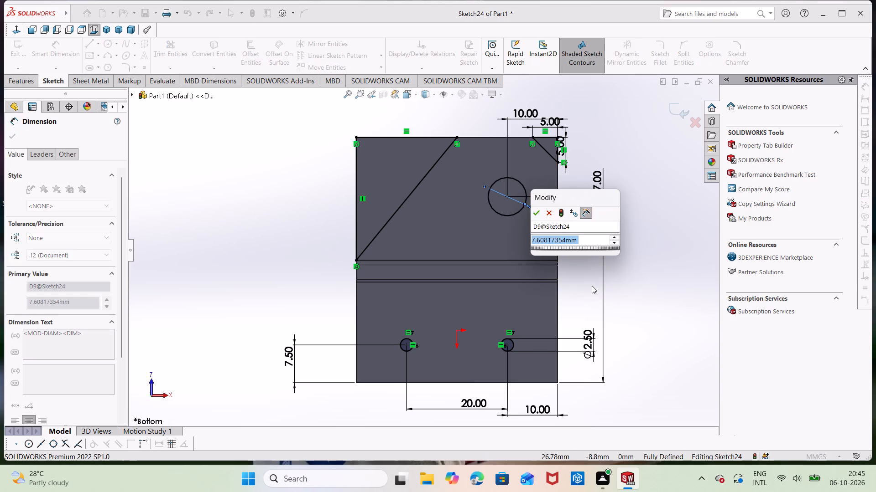
pyautogui.press('4')
pyautogui.press('Return')
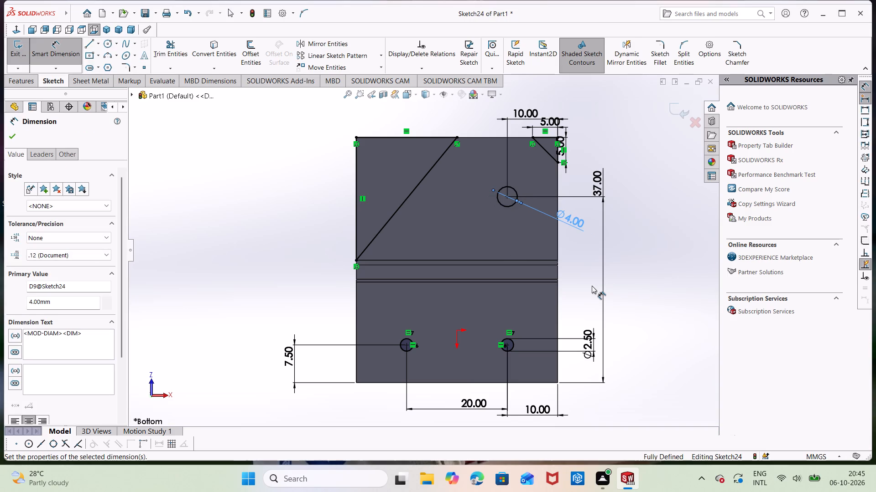
pyautogui.doubleClick(570, 221)
pyautogui.press('8')
pyautogui.press('Return')
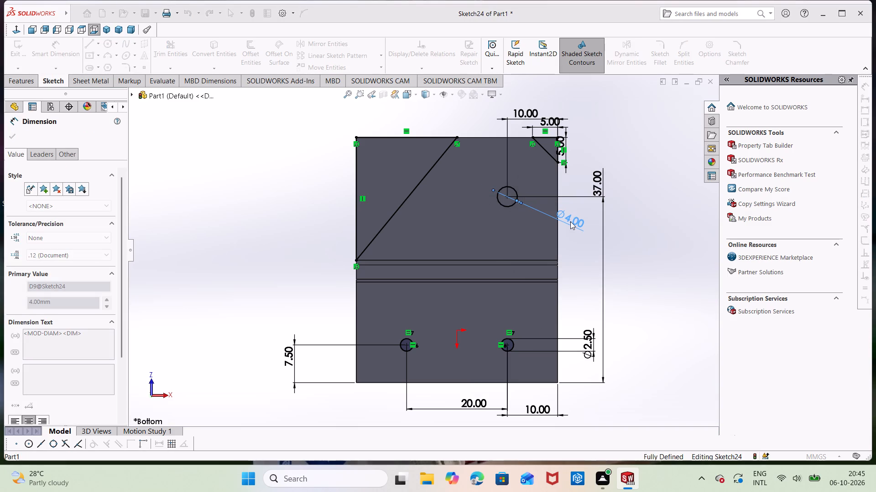
# Cut-extrude the sketched circles and corner triangles as a Blind cut with its depth linked to the sheet thickness.
pyautogui.click(20, 53)
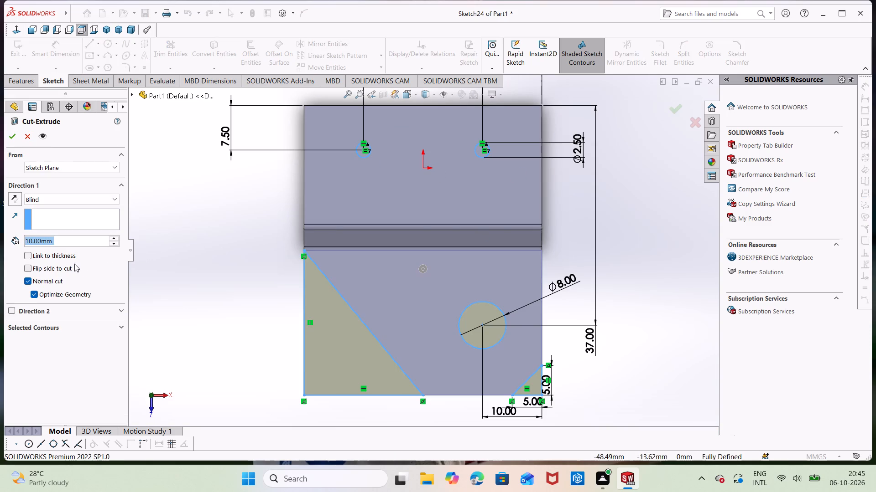
pyautogui.click(67, 249)
pyautogui.click(64, 257)
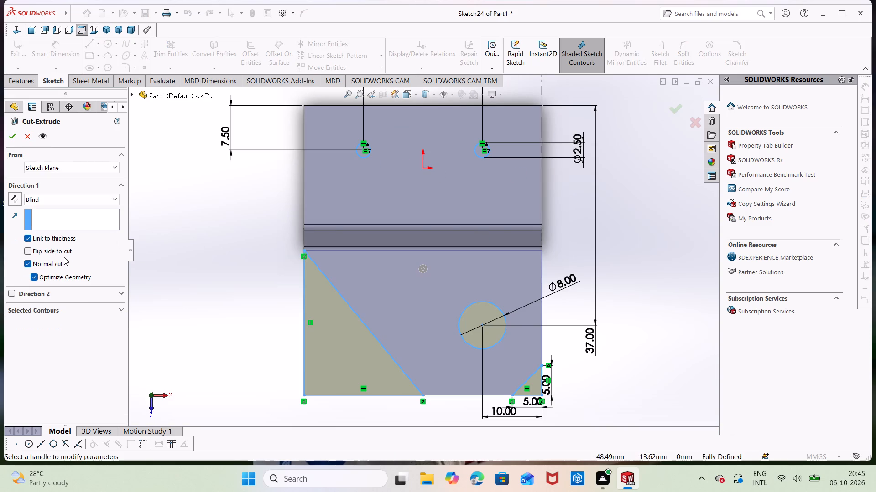
pyautogui.click(13, 136)
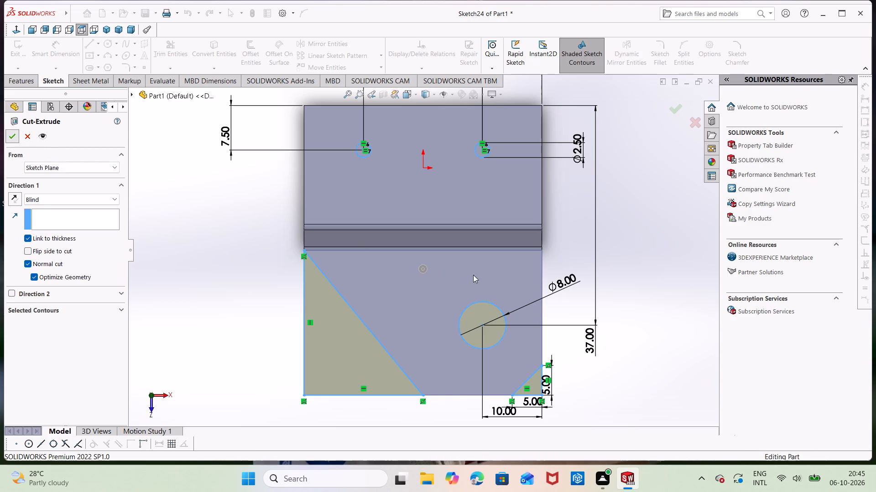
# Examine the cut part from both sides, checking the small holes, the large hole and the cut corners.
pyautogui.scroll(2, 532, 270)
pyautogui.moveTo(563, 252); pyautogui.dragTo(417, 190, button='middle')
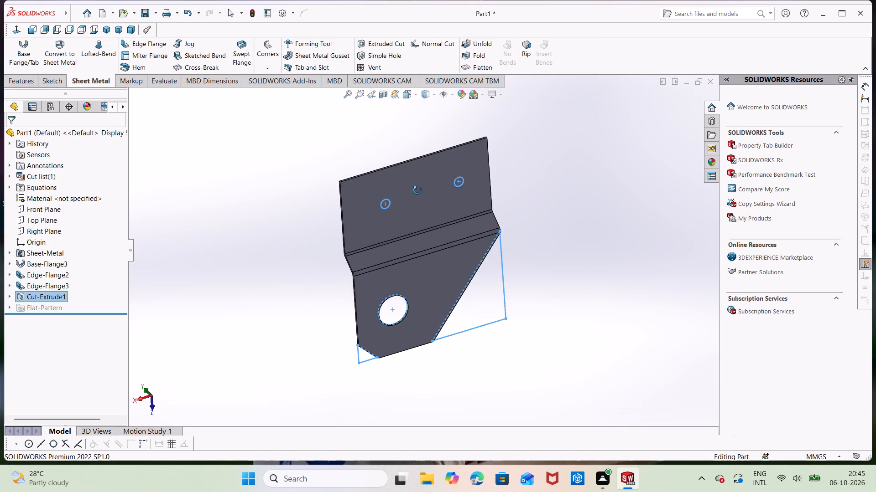
pyautogui.moveTo(417, 190); pyautogui.dragTo(534, 331, button='middle')
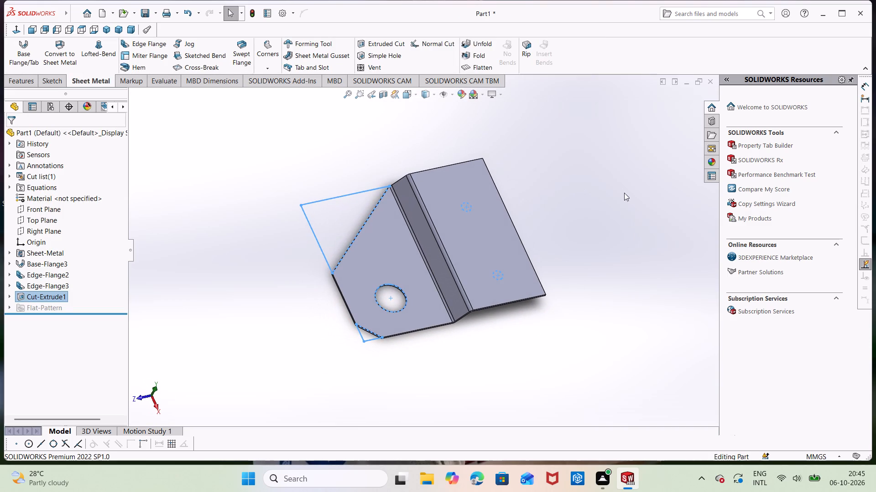
pyautogui.click(614, 185)
pyautogui.middleClick(554, 191)
pyautogui.scroll(1, 554, 191)
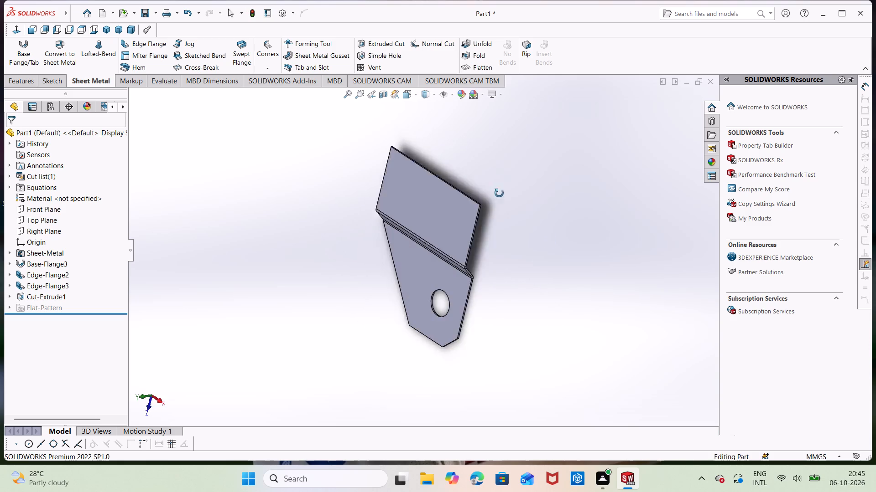
pyautogui.moveTo(551, 190); pyautogui.dragTo(544, 184, button='middle')
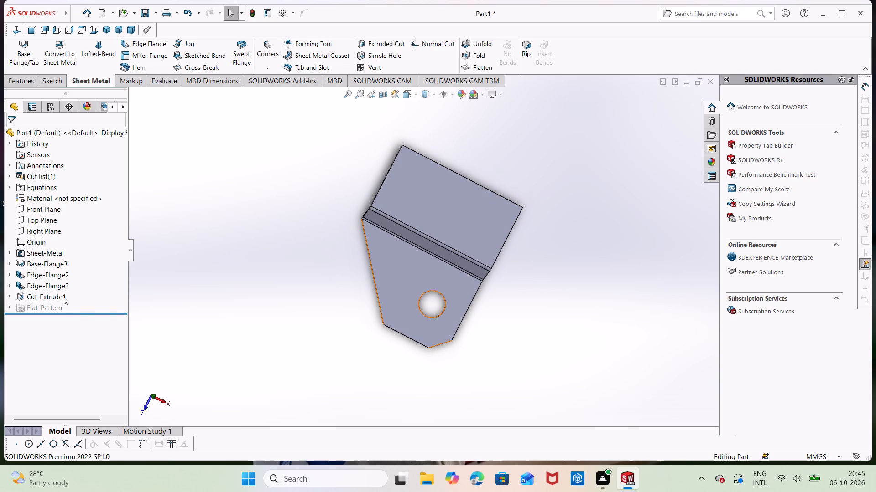
# Reopen the cut extrusion's definition for editing.
pyautogui.rightClick(62, 295)
pyautogui.click(66, 265)
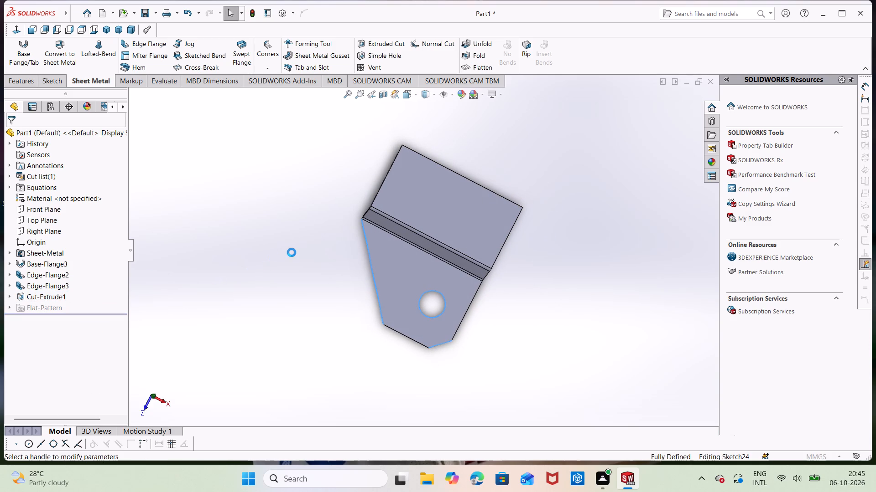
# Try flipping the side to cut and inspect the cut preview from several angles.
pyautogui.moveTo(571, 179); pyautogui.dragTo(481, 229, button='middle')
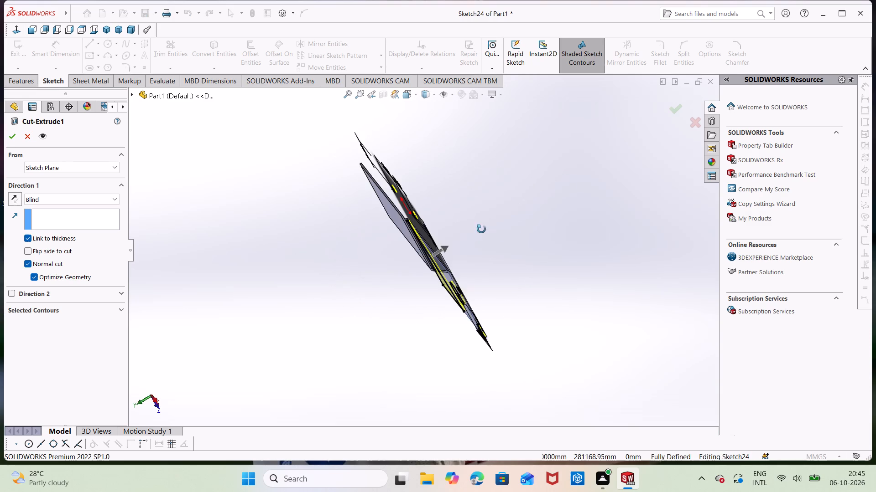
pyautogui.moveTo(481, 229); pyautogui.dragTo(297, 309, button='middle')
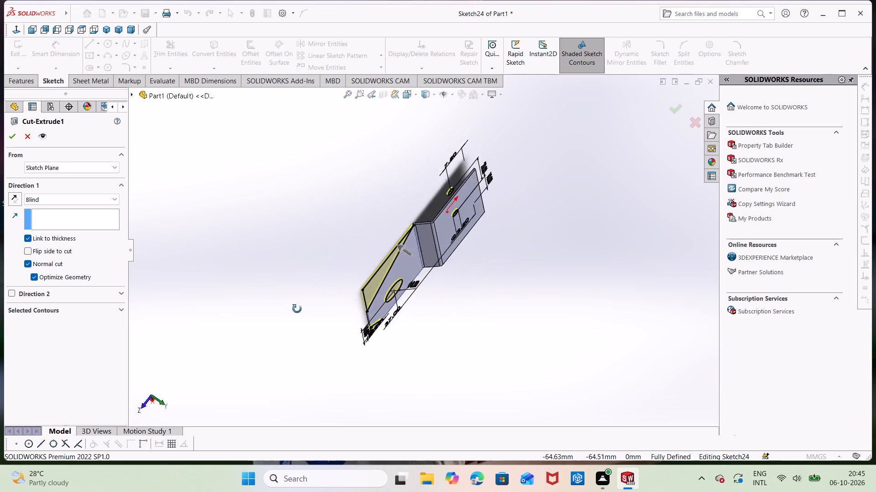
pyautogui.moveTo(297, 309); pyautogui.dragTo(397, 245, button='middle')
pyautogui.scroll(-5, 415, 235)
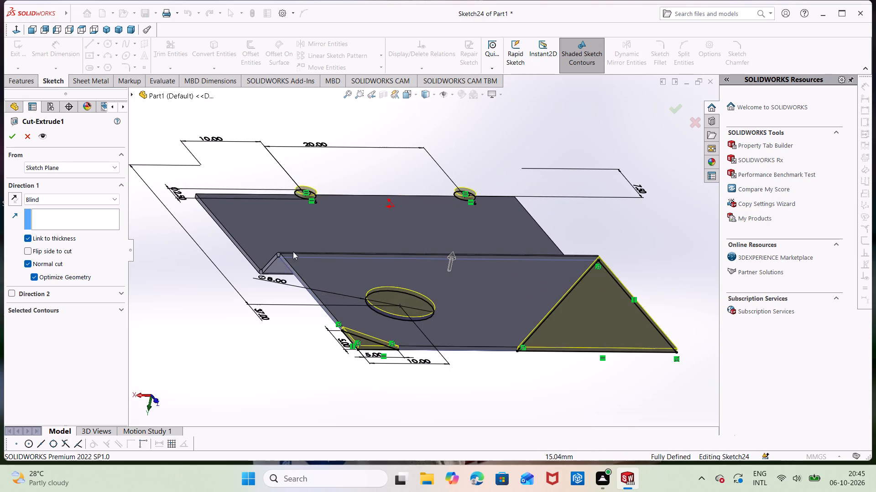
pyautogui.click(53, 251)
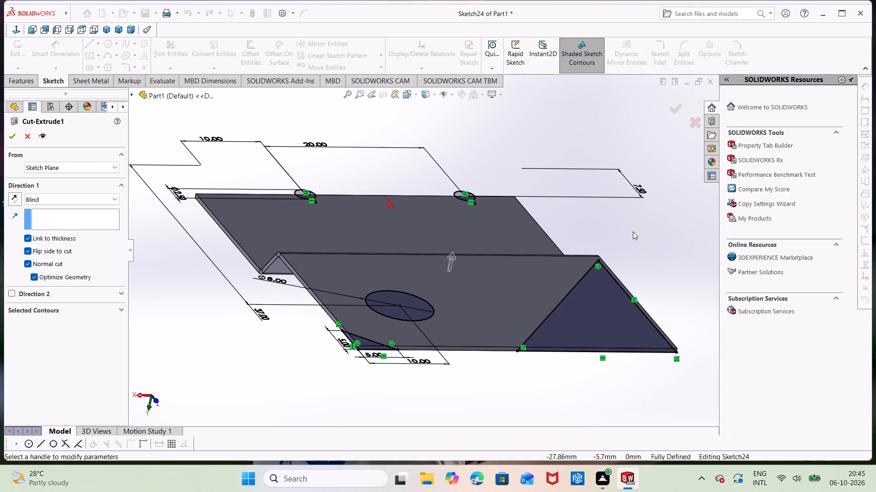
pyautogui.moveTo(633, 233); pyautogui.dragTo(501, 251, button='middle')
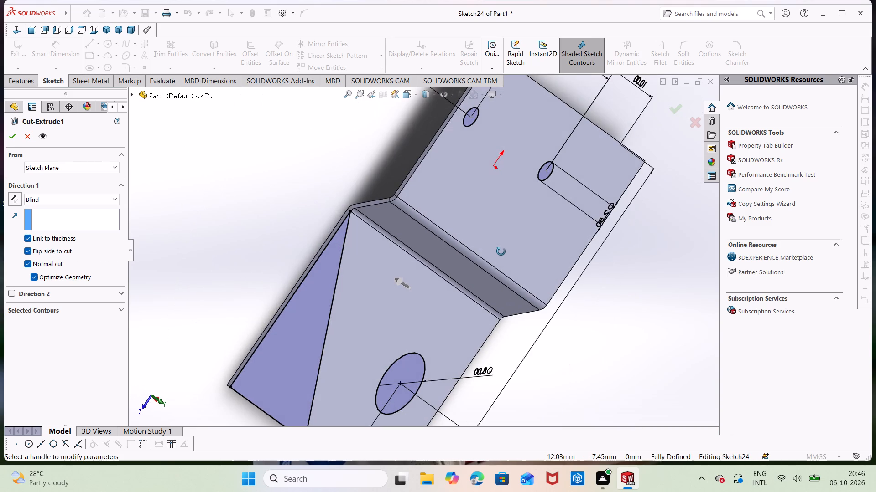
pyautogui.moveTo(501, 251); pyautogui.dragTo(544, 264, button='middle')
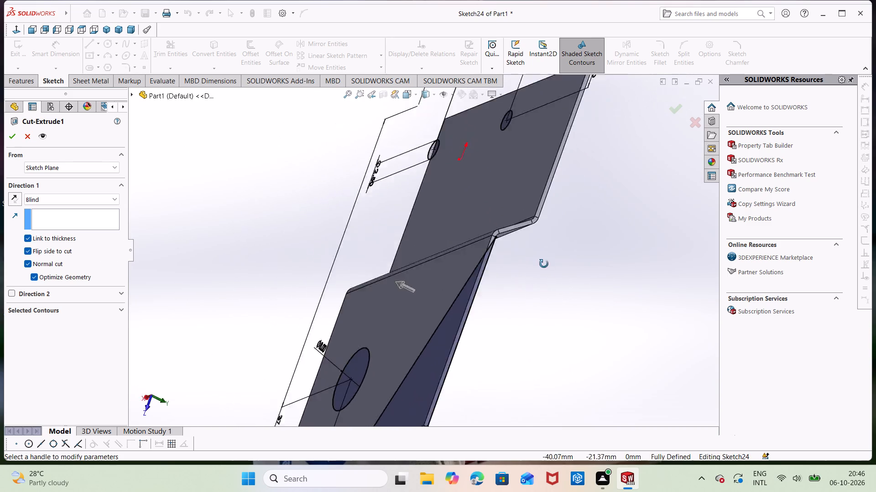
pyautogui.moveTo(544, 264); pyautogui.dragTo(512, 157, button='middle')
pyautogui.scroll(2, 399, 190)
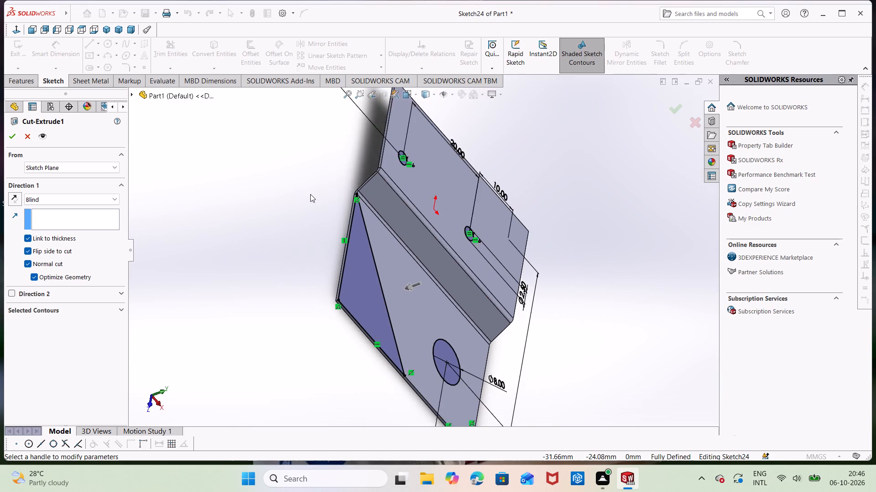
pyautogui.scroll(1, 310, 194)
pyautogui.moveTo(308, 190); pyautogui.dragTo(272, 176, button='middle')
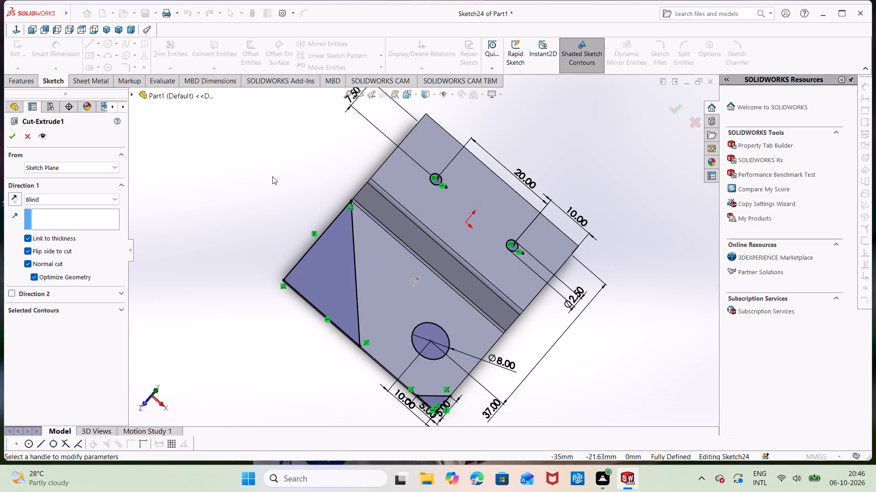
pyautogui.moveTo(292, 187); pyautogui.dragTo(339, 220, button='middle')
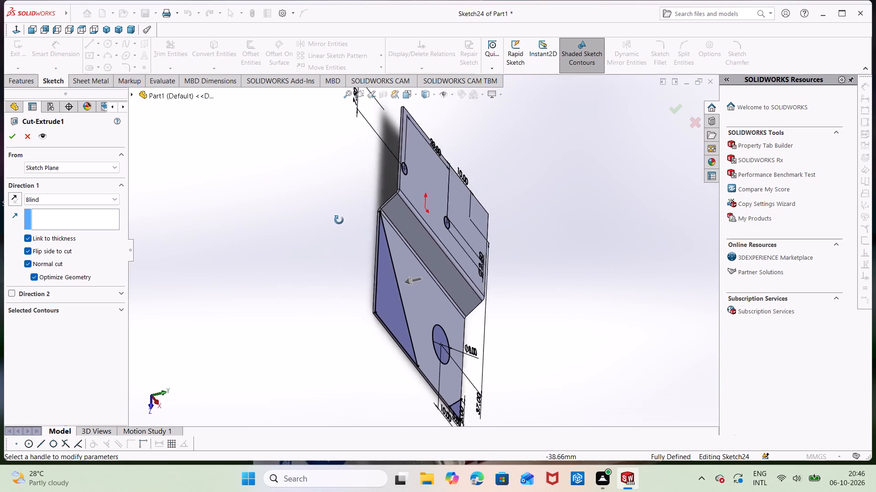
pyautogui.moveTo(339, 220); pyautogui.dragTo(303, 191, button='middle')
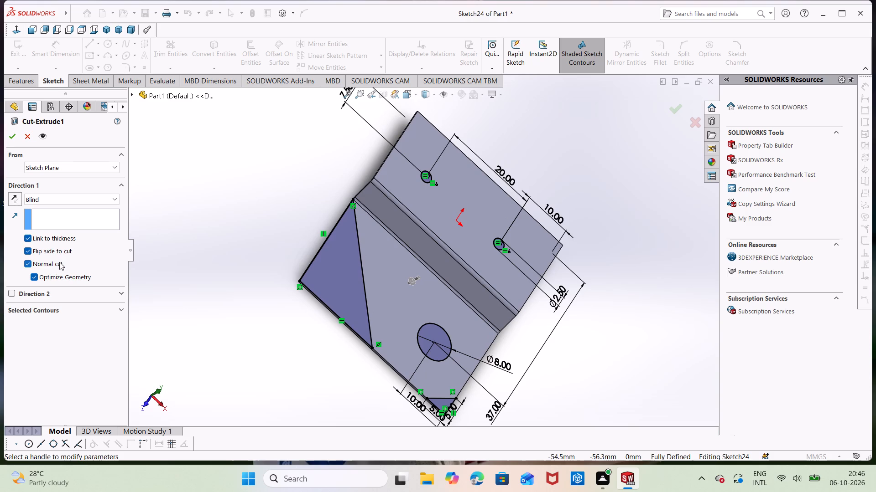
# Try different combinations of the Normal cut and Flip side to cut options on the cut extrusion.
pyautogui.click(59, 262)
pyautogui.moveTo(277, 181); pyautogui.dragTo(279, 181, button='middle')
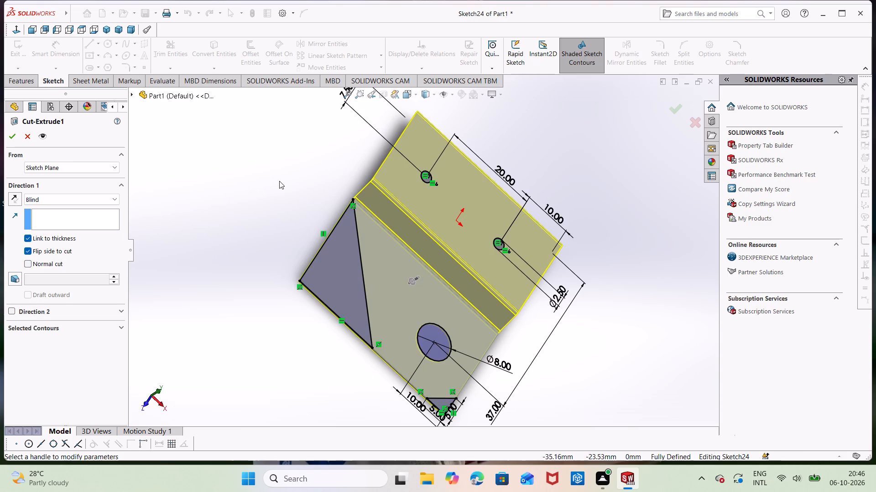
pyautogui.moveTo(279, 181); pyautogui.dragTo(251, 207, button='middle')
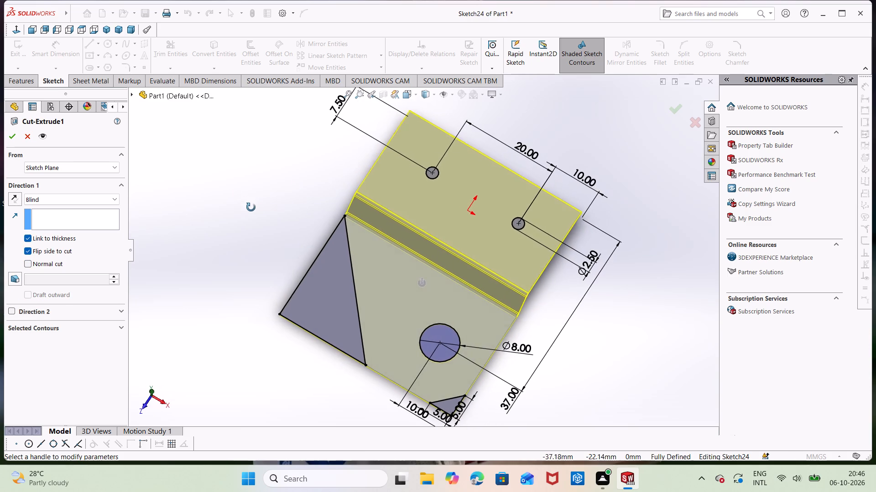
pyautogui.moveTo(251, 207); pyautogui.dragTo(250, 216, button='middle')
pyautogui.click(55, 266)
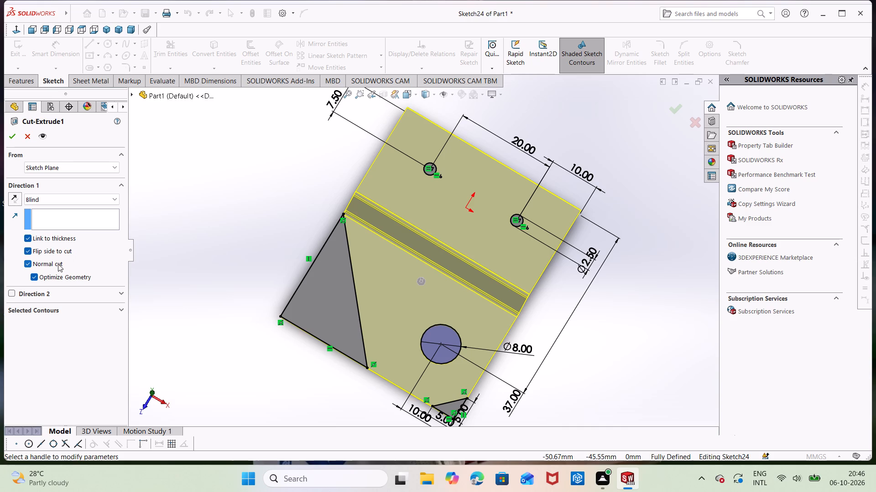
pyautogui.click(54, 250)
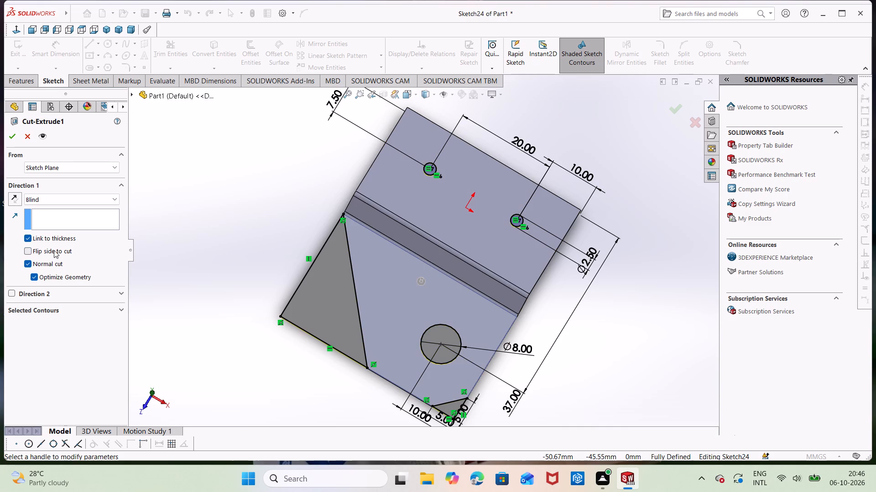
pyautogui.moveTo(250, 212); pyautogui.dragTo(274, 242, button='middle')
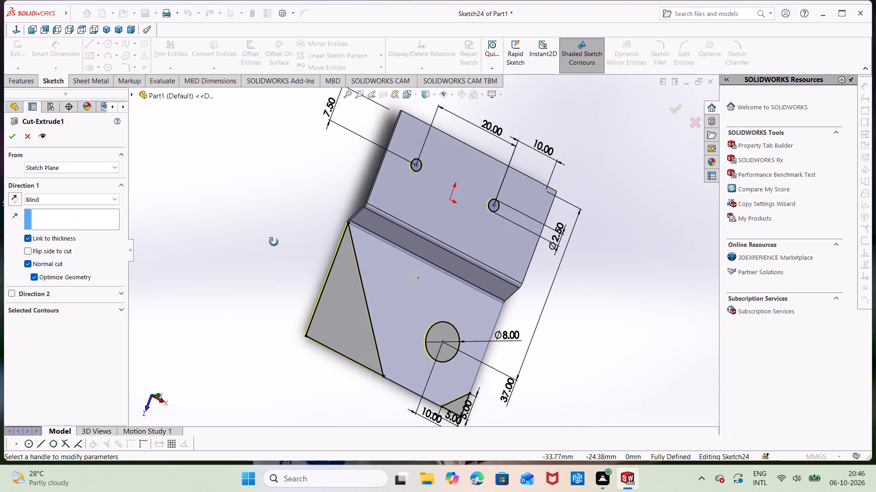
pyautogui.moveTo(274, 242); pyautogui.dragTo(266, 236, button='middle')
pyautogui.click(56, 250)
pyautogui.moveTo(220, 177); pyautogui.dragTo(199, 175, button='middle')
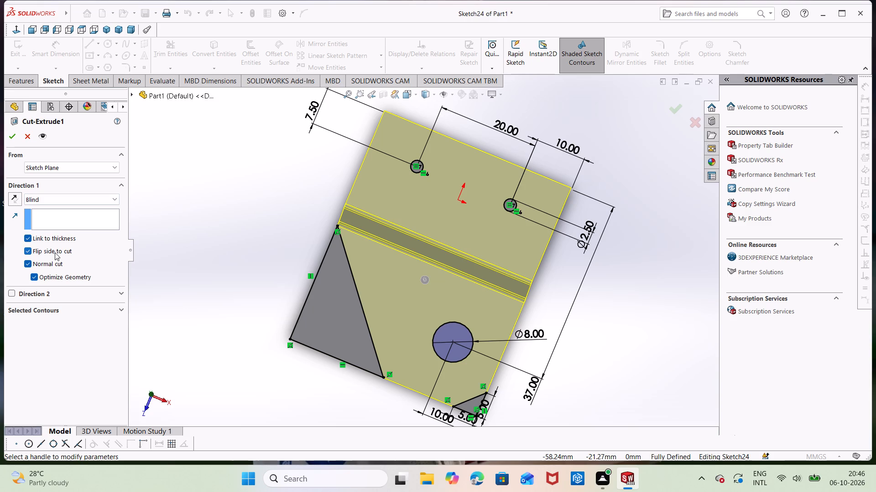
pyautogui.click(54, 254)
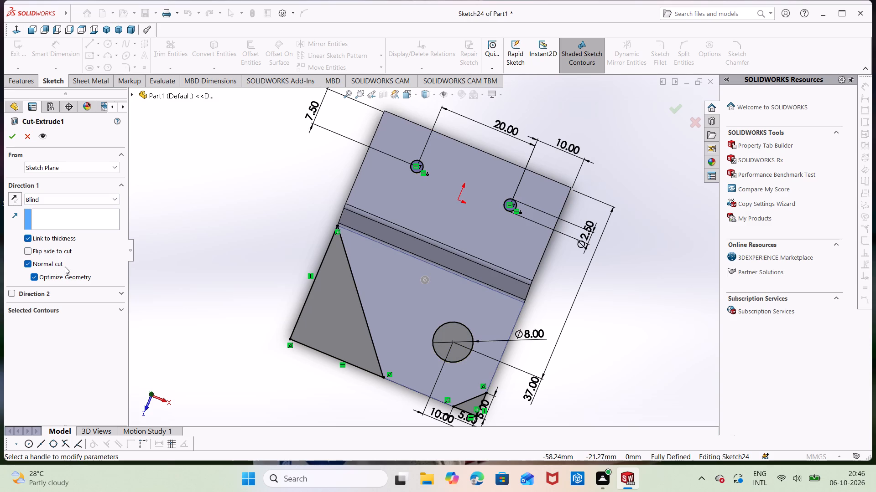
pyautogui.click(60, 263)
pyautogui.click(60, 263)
# Set the cut extrusion's end condition to Through All - Both so that it cuts every flange, and apply it.
pyautogui.click(112, 196)
pyautogui.click(66, 223)
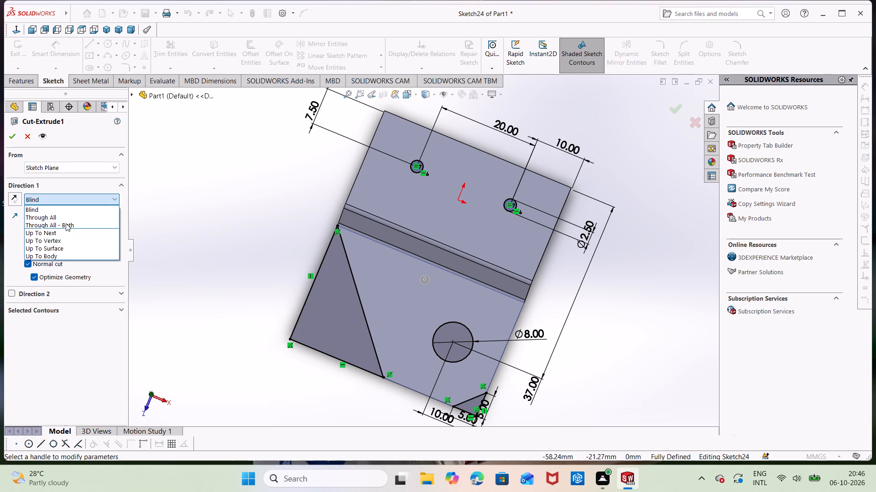
pyautogui.moveTo(224, 192); pyautogui.dragTo(275, 225, button='middle')
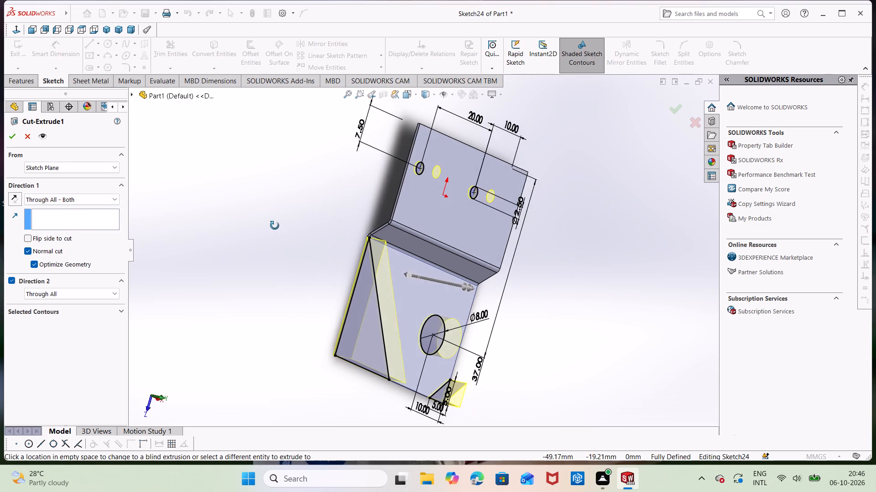
pyautogui.moveTo(275, 225); pyautogui.dragTo(264, 231, button='middle')
pyautogui.click(17, 138)
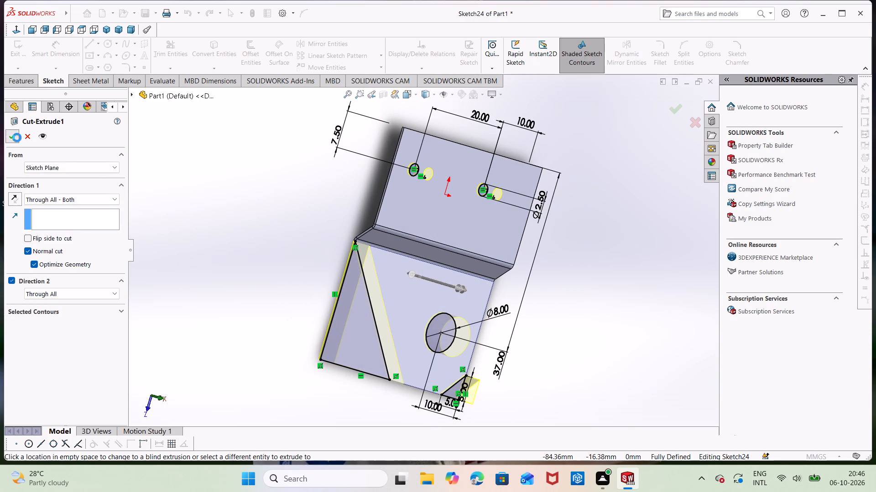
pyautogui.moveTo(655, 243); pyautogui.dragTo(624, 207, button='middle')
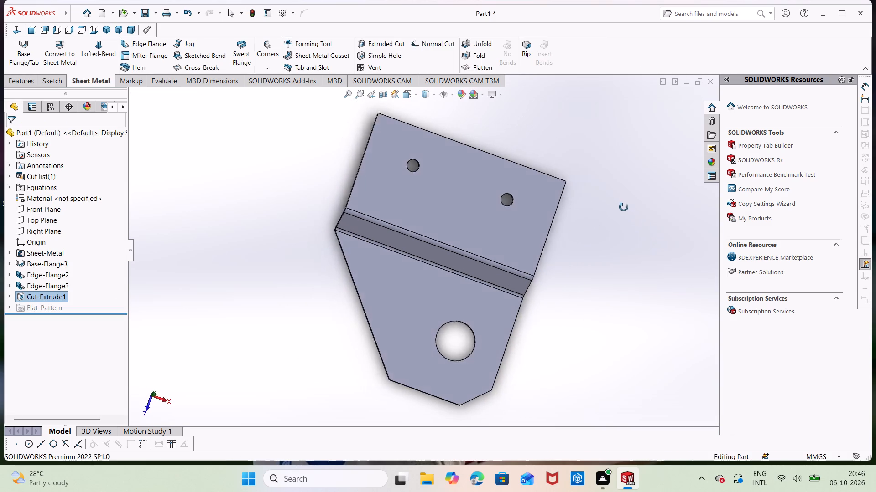
# Examine the cut holes and corners of the sheet metal part in isometric, top and freely rotated views.
pyautogui.moveTo(624, 207); pyautogui.dragTo(602, 225, button='middle')
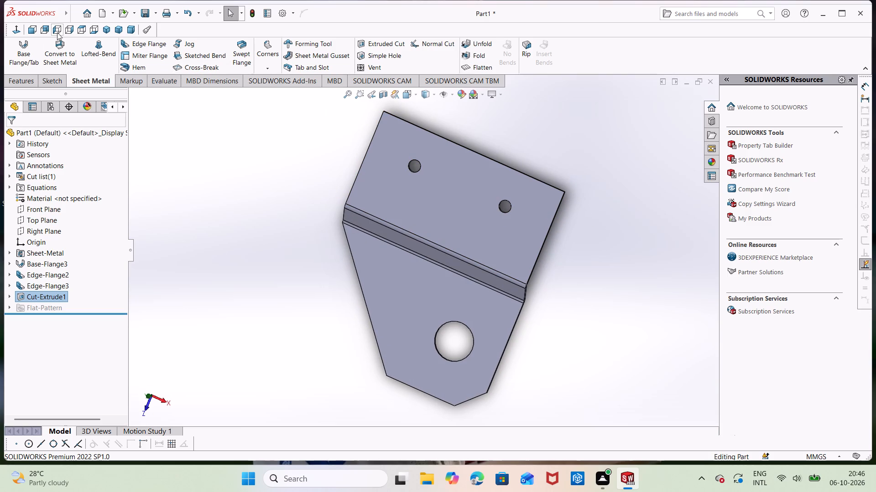
pyautogui.click(102, 31)
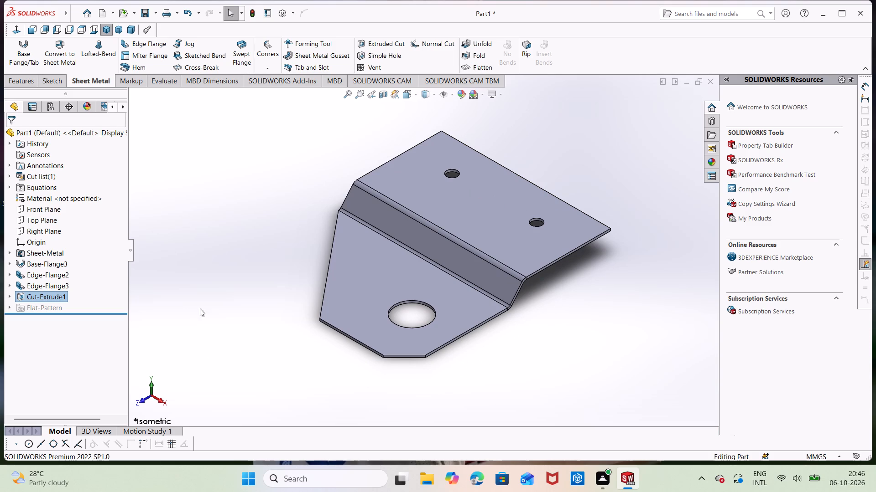
pyautogui.click(19, 25)
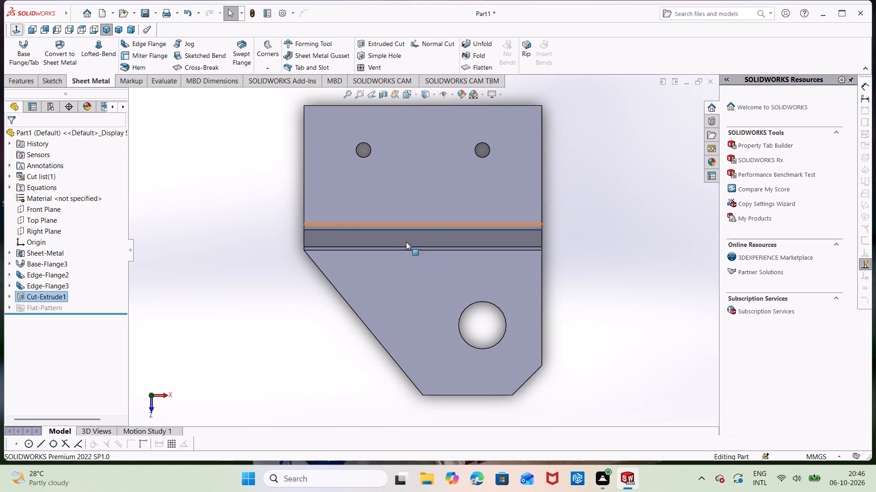
pyautogui.click(19, 30)
pyautogui.click(19, 30)
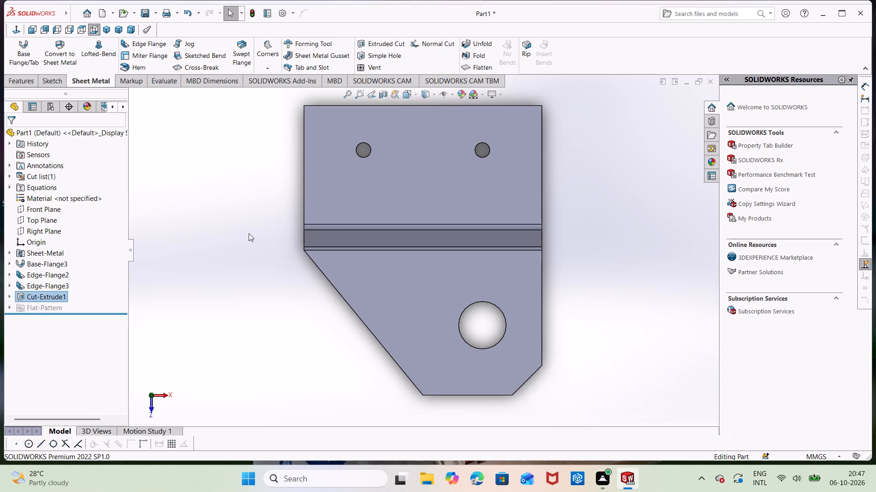
pyautogui.moveTo(248, 253); pyautogui.dragTo(243, 176, button='middle')
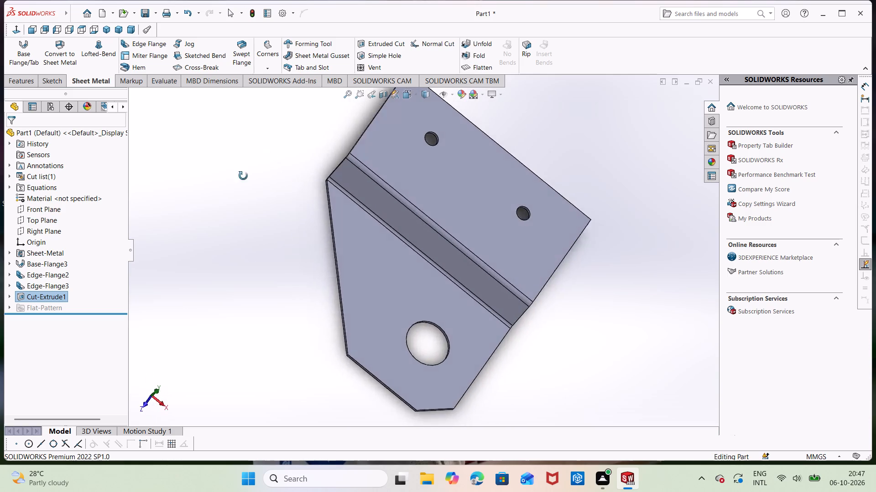
pyautogui.moveTo(243, 176); pyautogui.dragTo(298, 122, button='middle')
pyautogui.click(110, 28)
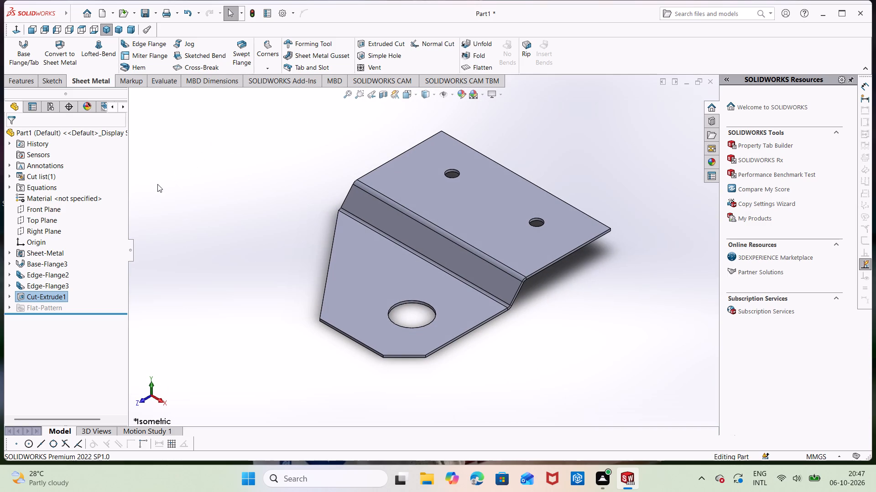
# Examine the part normal to the Right, Top and Front planes, and finish in the isometric view with nothing selected.
pyautogui.click(46, 229)
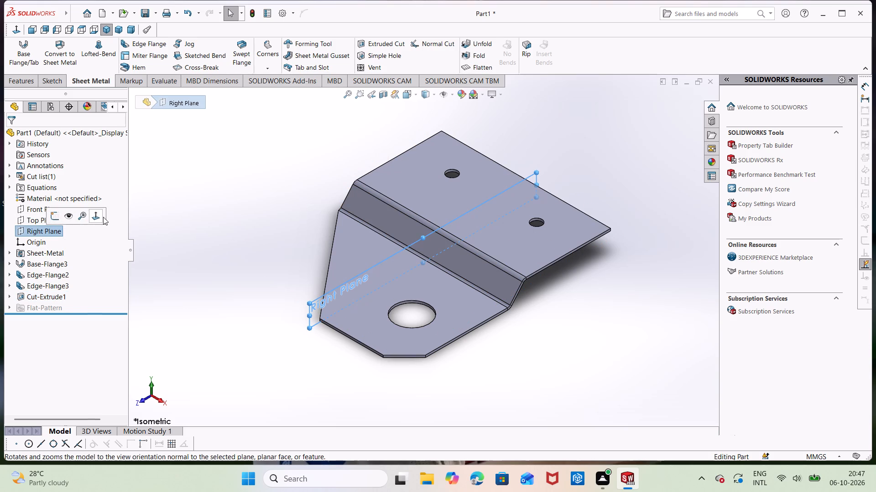
pyautogui.click(95, 217)
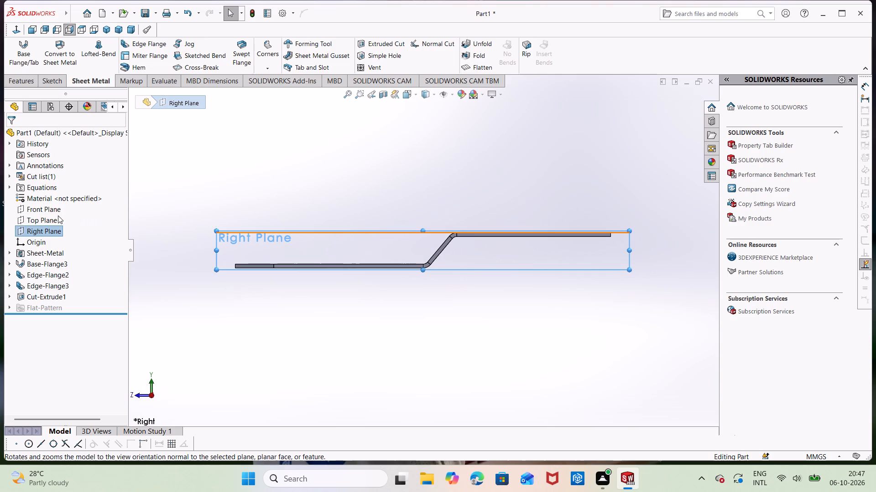
pyautogui.click(51, 218)
pyautogui.click(95, 209)
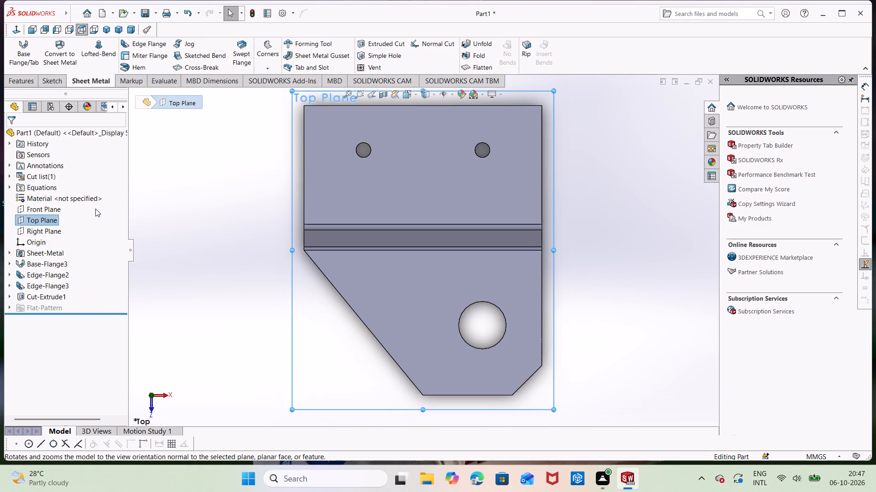
pyautogui.click(46, 207)
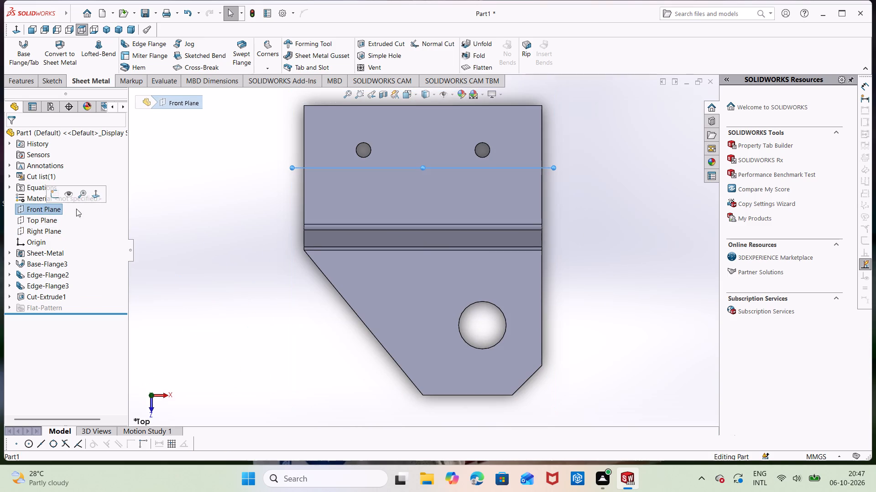
pyautogui.click(88, 200)
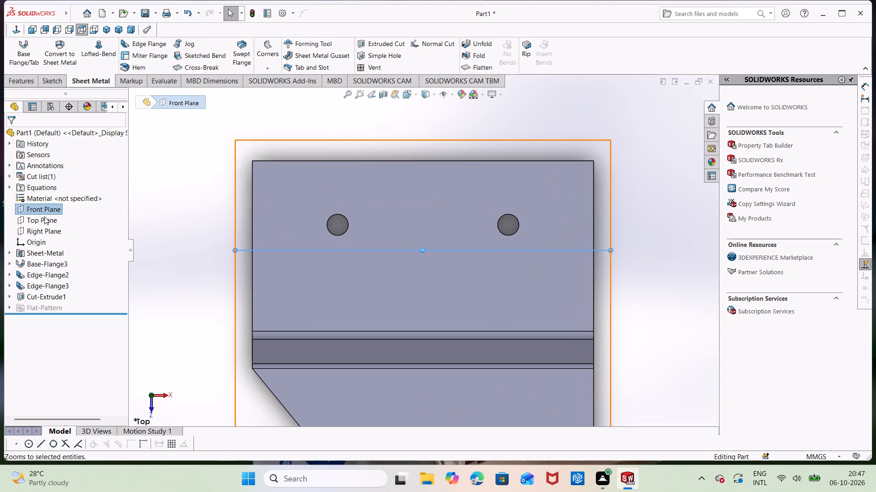
pyautogui.click(47, 208)
pyautogui.click(94, 198)
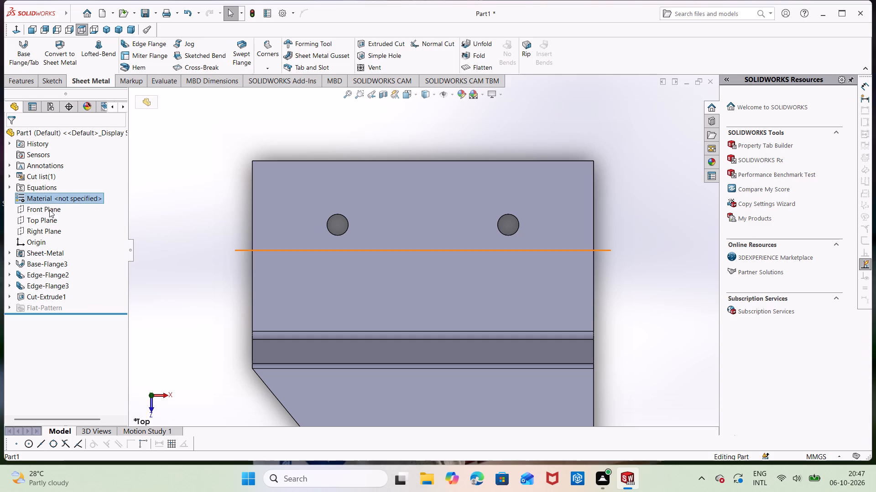
pyautogui.click(49, 210)
pyautogui.click(94, 201)
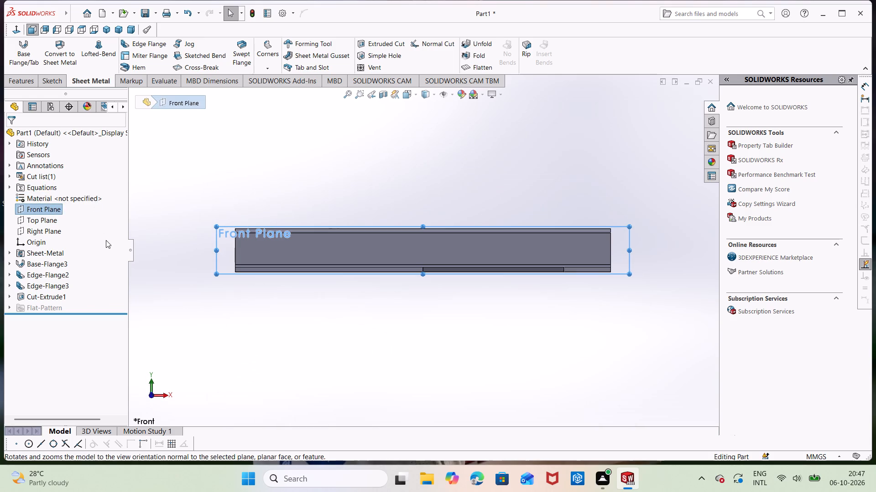
pyautogui.click(102, 33)
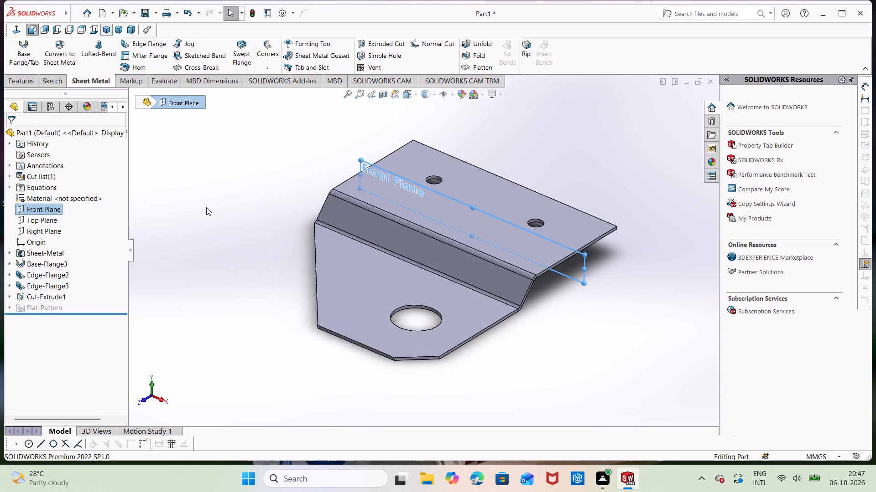
pyautogui.press('Escape')
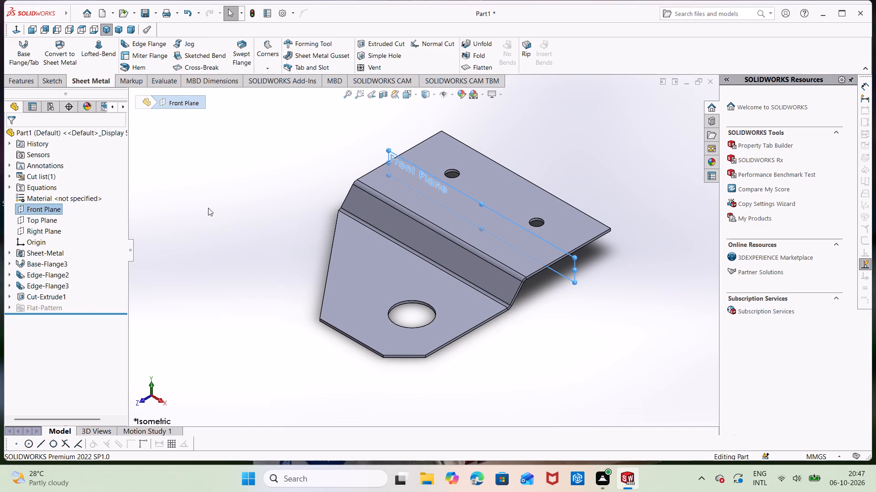
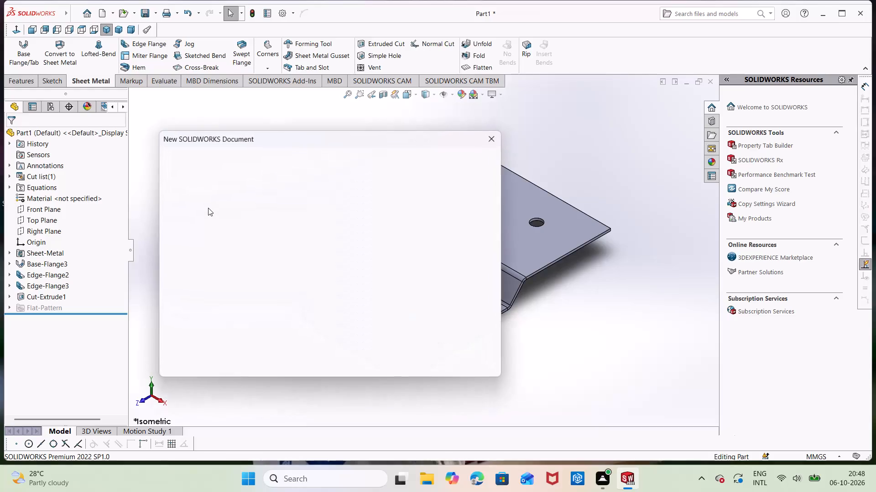
# Create a new, empty part document.
pyautogui.press('Return')
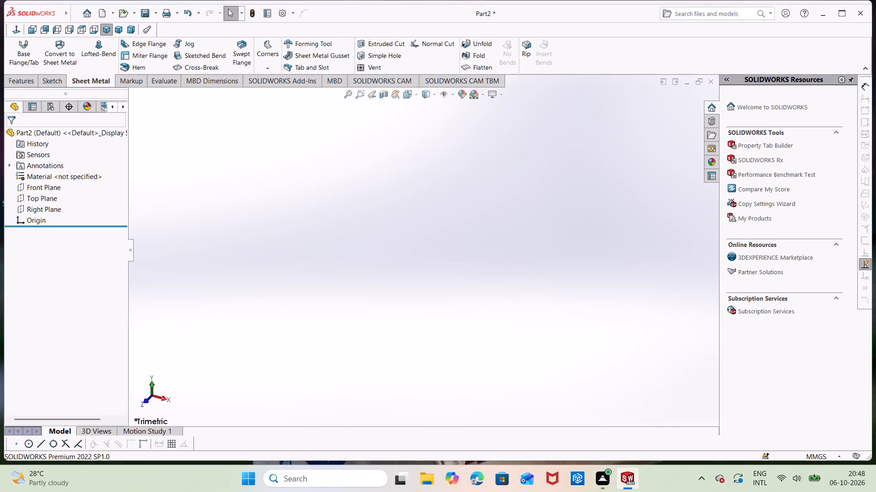
pyautogui.rightClick(419, 252)
pyautogui.click(284, 250)
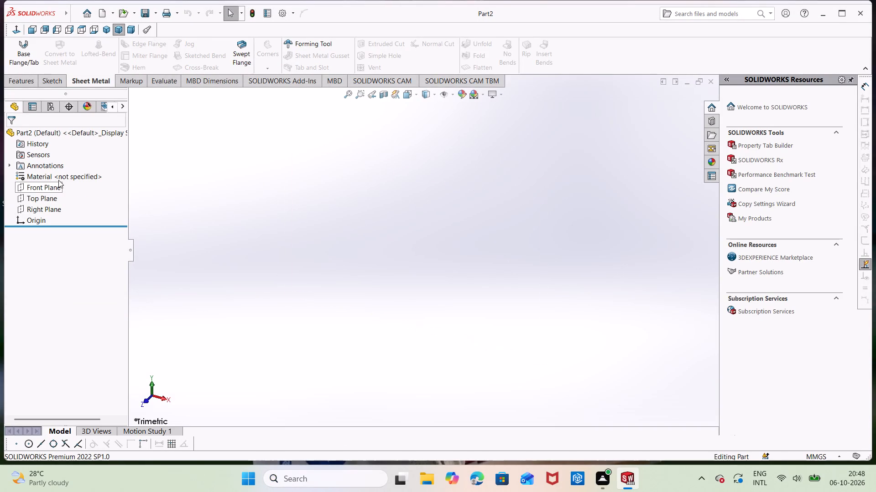
# Start a new sketch on the Right Plane.
pyautogui.rightClick(49, 205)
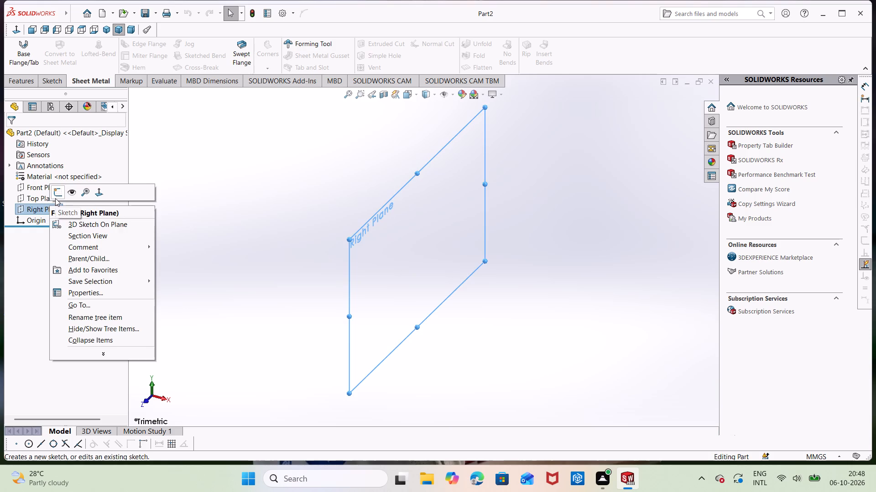
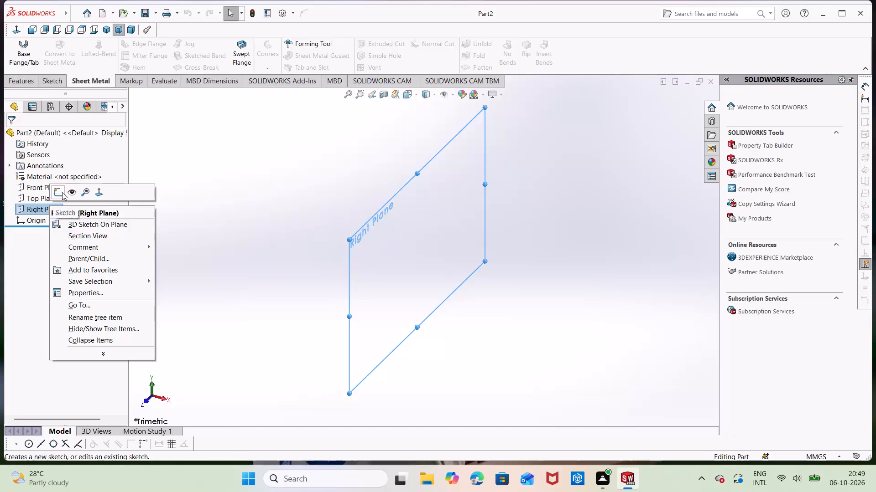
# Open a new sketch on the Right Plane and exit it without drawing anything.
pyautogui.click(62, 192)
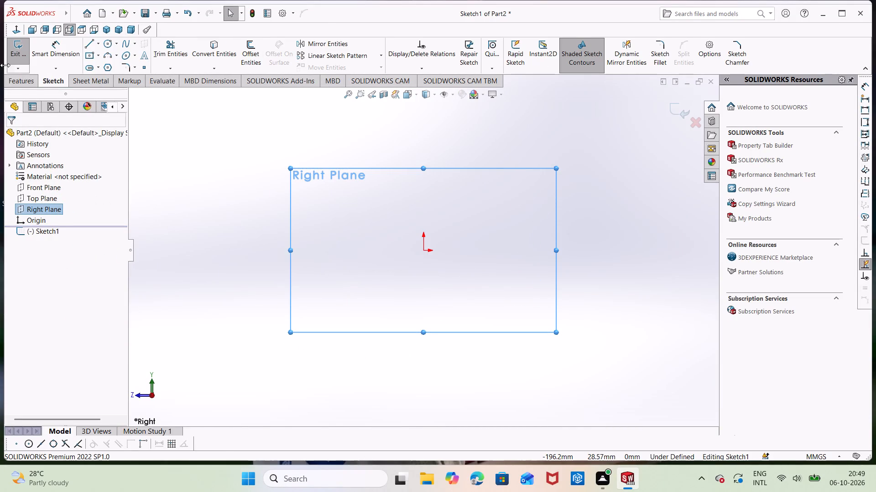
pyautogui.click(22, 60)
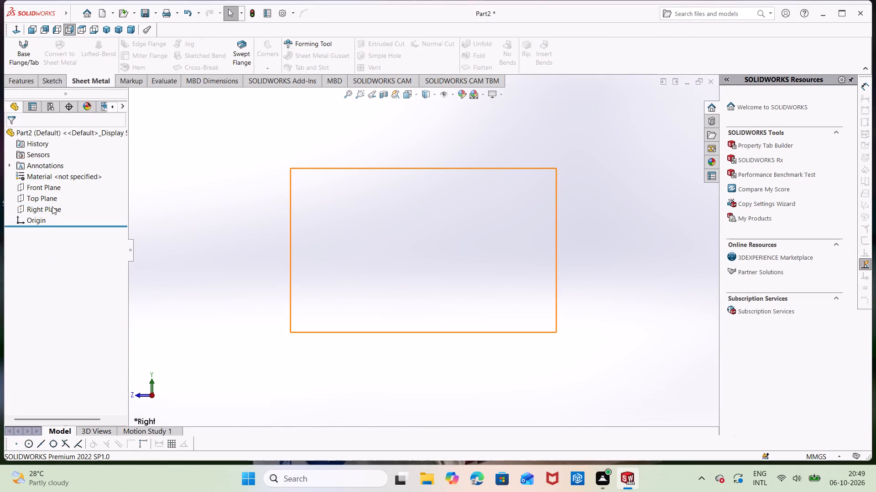